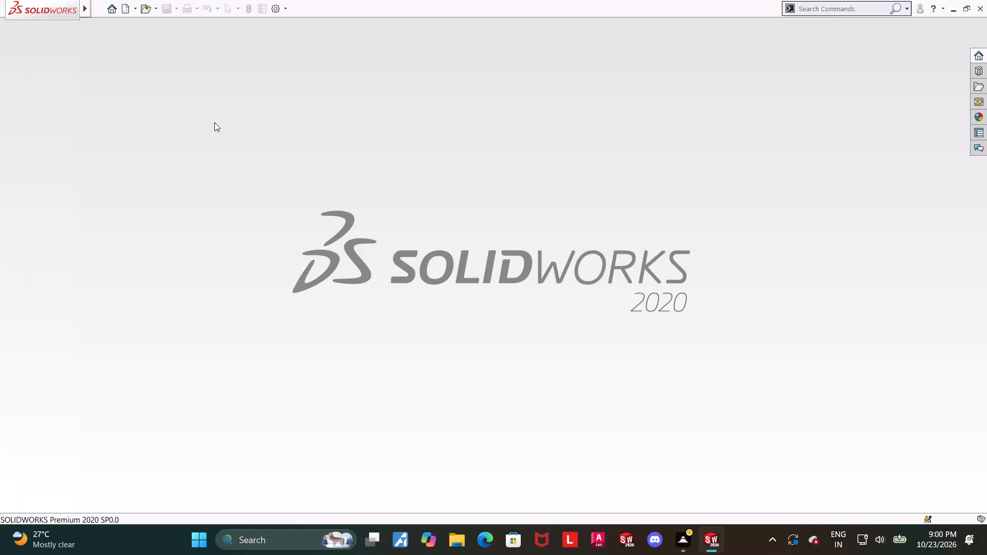
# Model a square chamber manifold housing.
# Create a new part document.
pyautogui.click(125, 9)
pyautogui.doubleClick(241, 255)
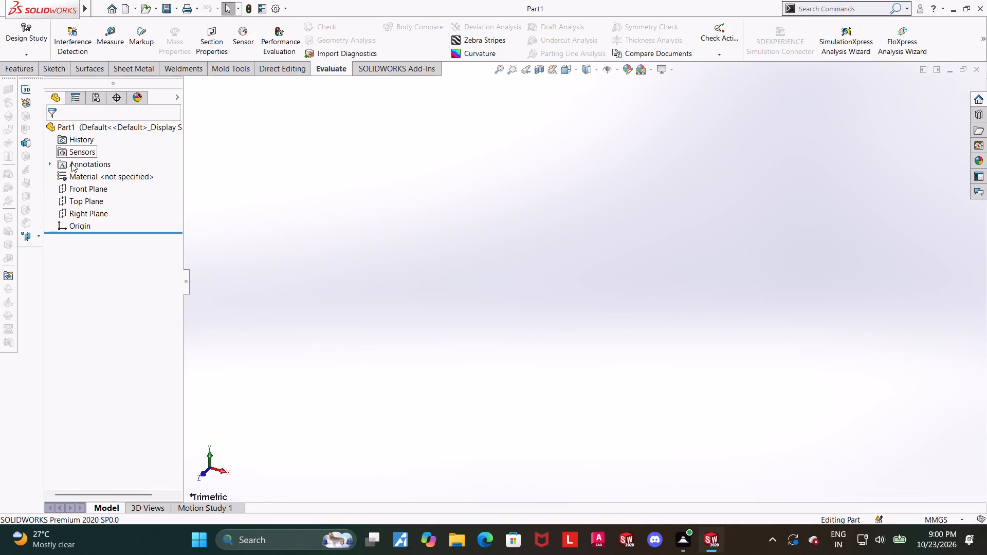
# Sketch a center rectangle about 81 by 59 mm on the Top Plane, centred on the origin.
pyautogui.click(80, 206)
pyautogui.click(84, 186)
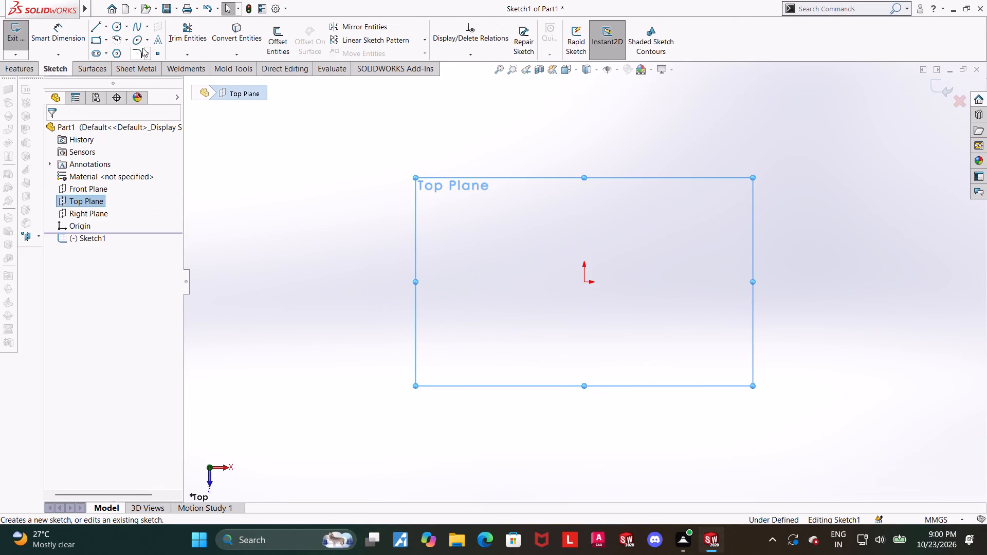
pyautogui.click(104, 41)
pyautogui.click(106, 67)
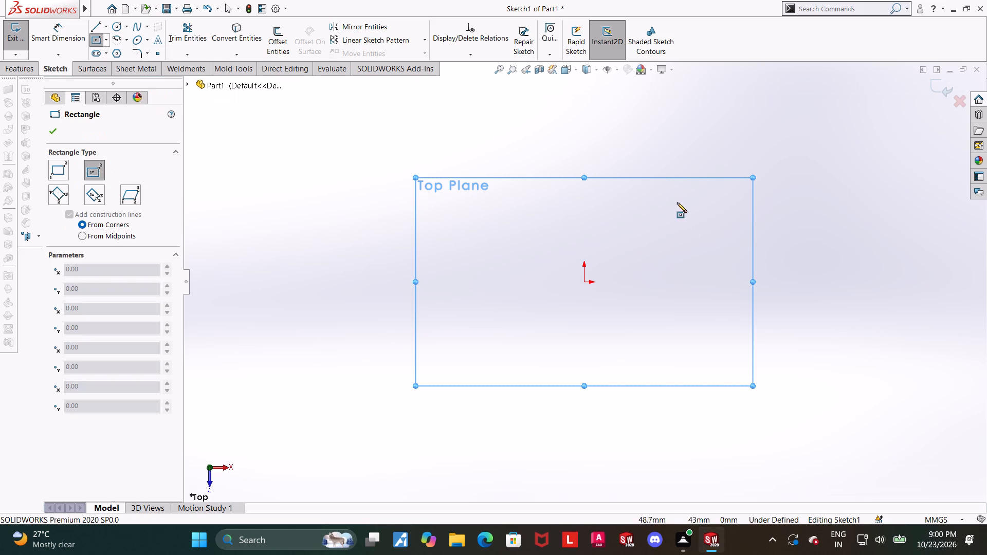
pyautogui.click(584, 284)
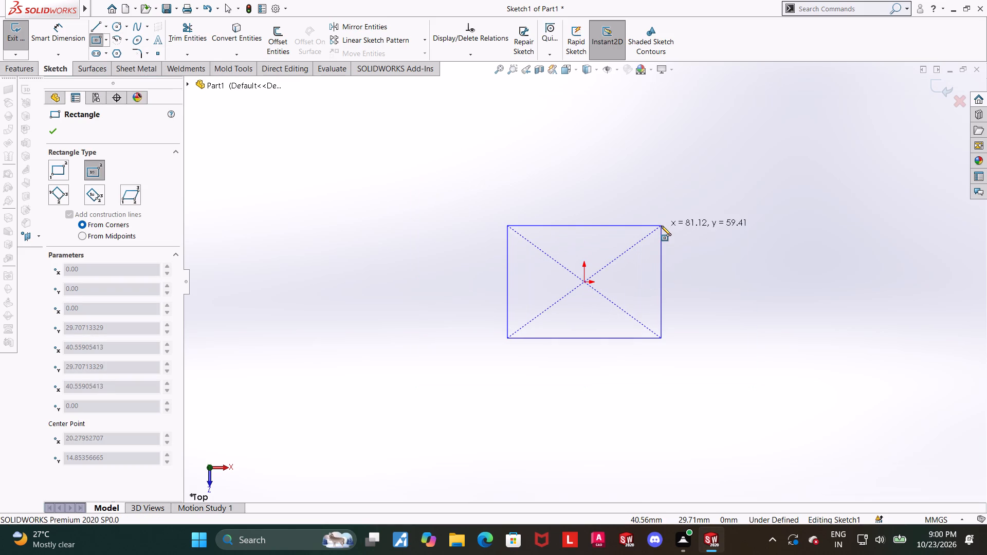
pyautogui.click(661, 226)
pyautogui.press('Escape')
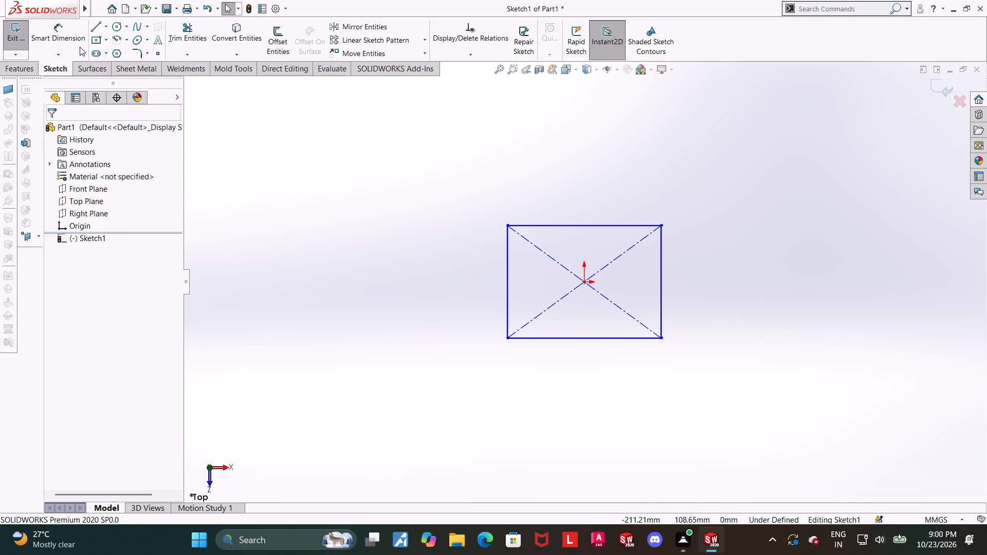
# Dimension the rectangle's horizontal side and set it to 50 mm.
pyautogui.click(56, 32)
pyautogui.scroll(1, 627, 170)
pyautogui.scroll(-1, 739, 260)
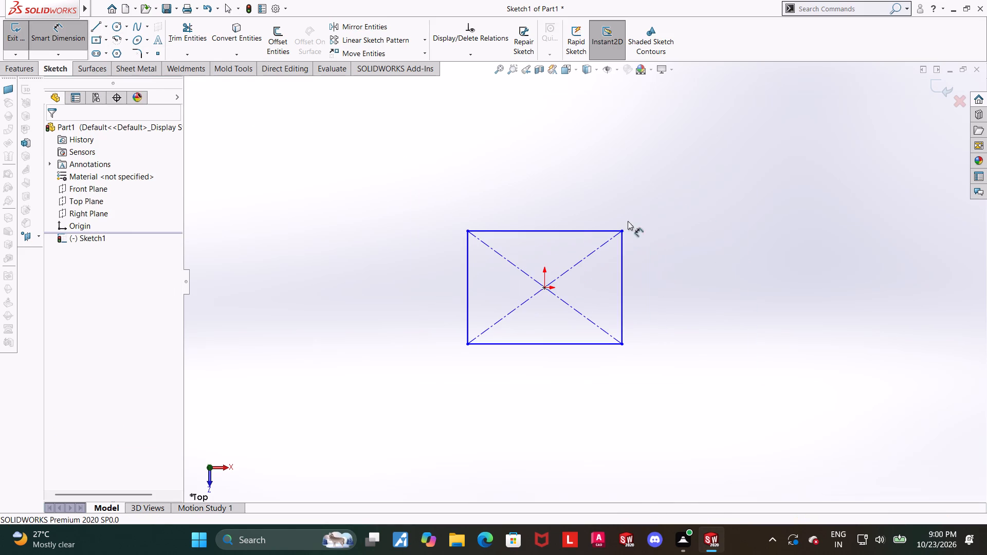
pyautogui.click(571, 229)
pyautogui.click(571, 208)
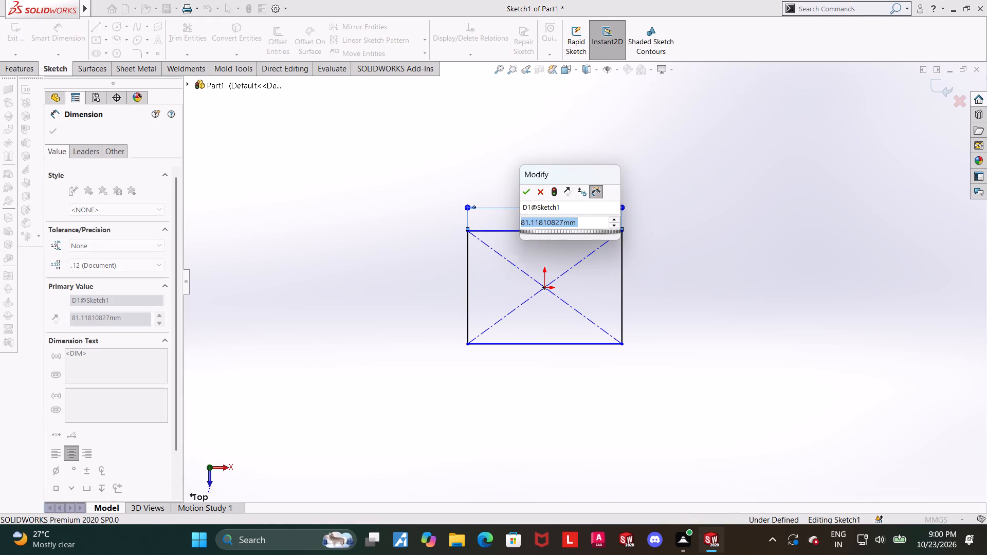
pyautogui.write('50')
pyautogui.press('Return')
pyautogui.press('Escape')
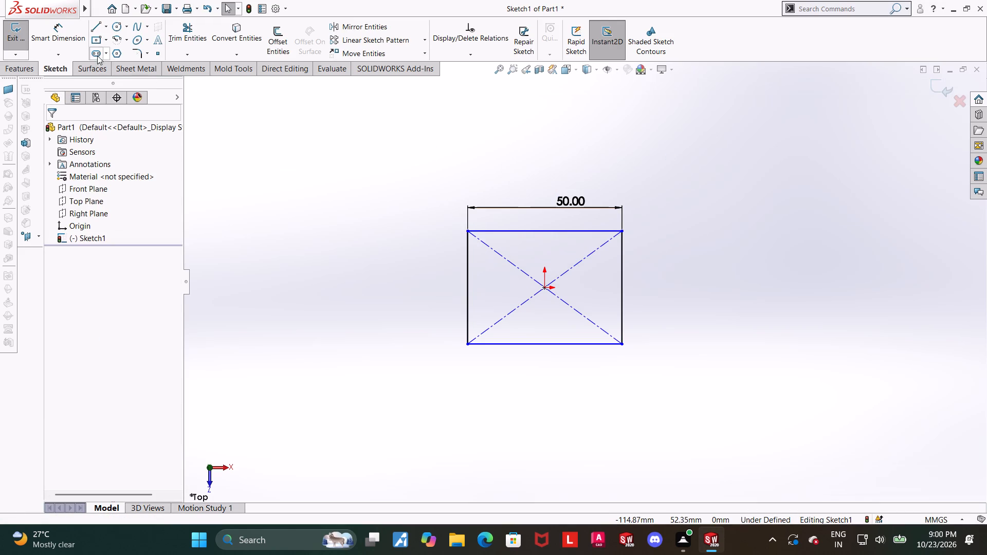
# Make two adjacent sides of the rectangle equal so it becomes a square, and exit the sketch.
pyautogui.click(73, 35)
pyautogui.press('Escape')
pyautogui.press('Escape')
pyautogui.click(498, 233)
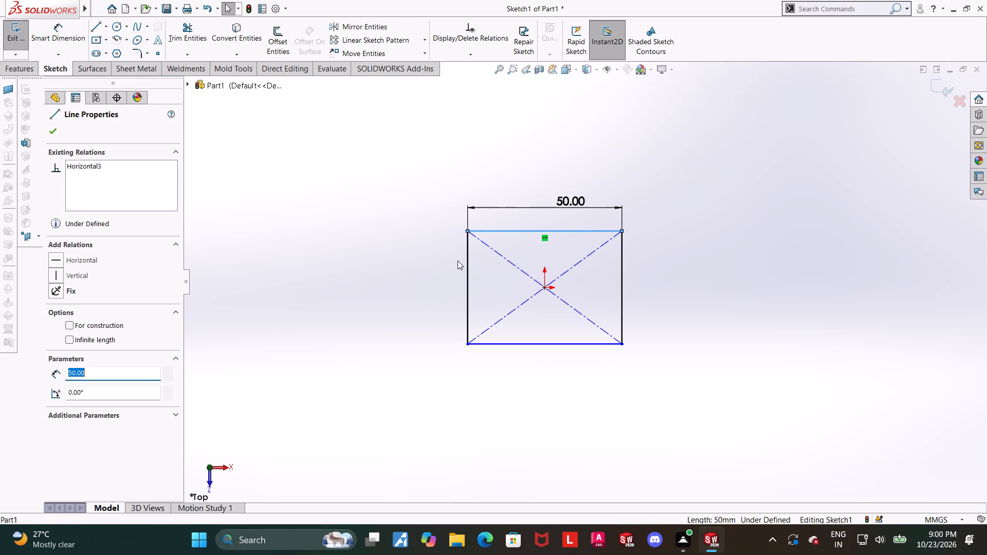
pyautogui.keyDown('ctrl'); pyautogui.click(469, 263); pyautogui.keyUp('ctrl')
pyautogui.click(52, 392)
pyautogui.click(346, 392)
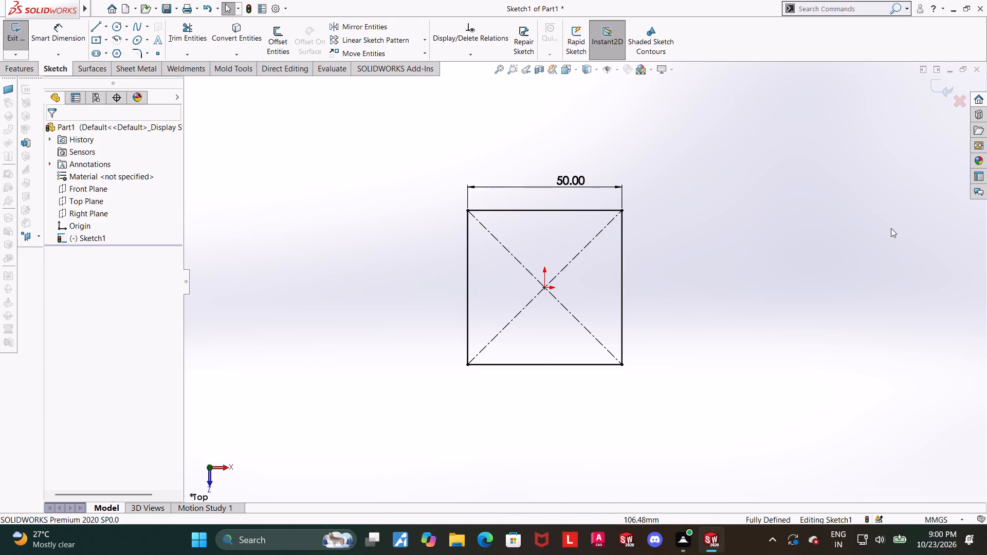
pyautogui.click(933, 87)
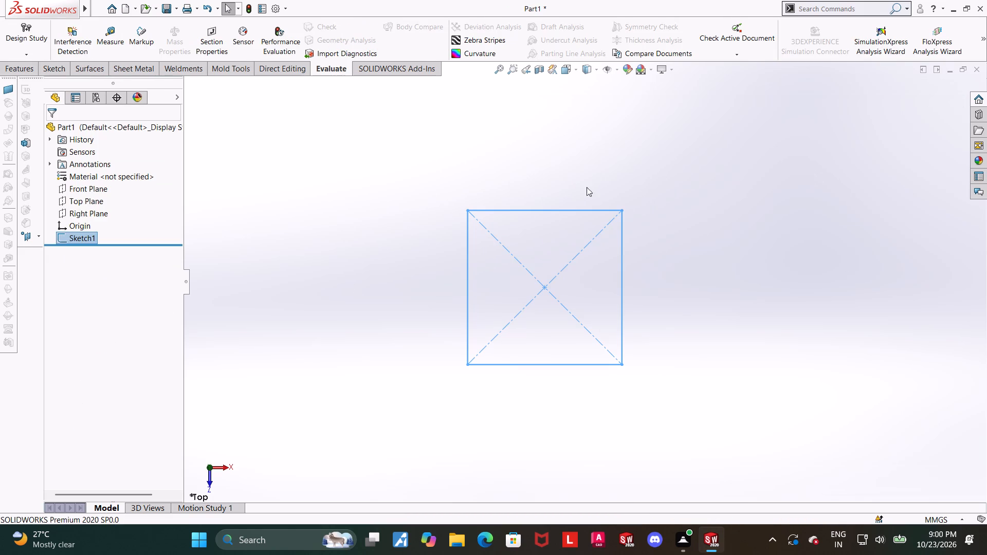
# Edit the square's sketch to round all four corners with 8 mm sketch fillets.
pyautogui.click(79, 240)
pyautogui.click(92, 211)
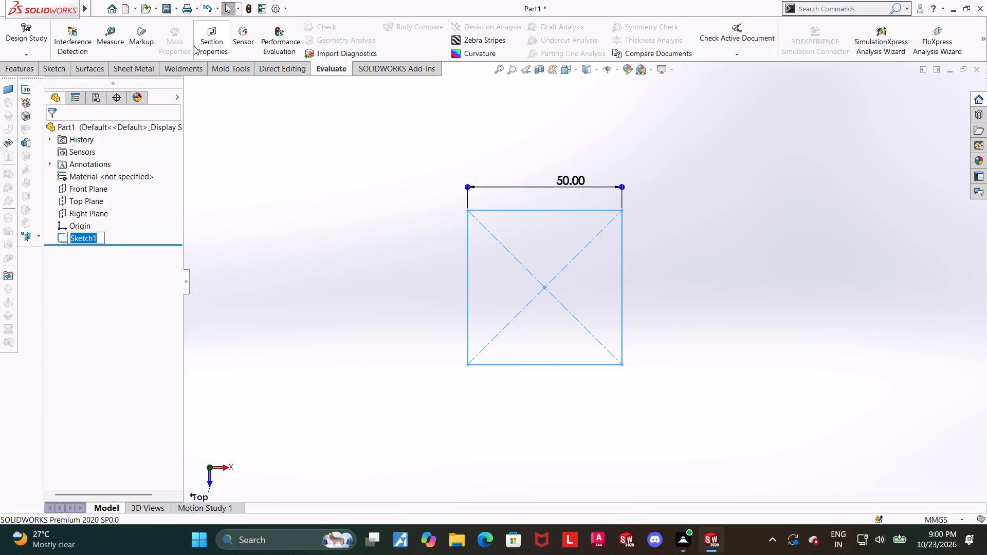
pyautogui.click(323, 240)
pyautogui.click(58, 237)
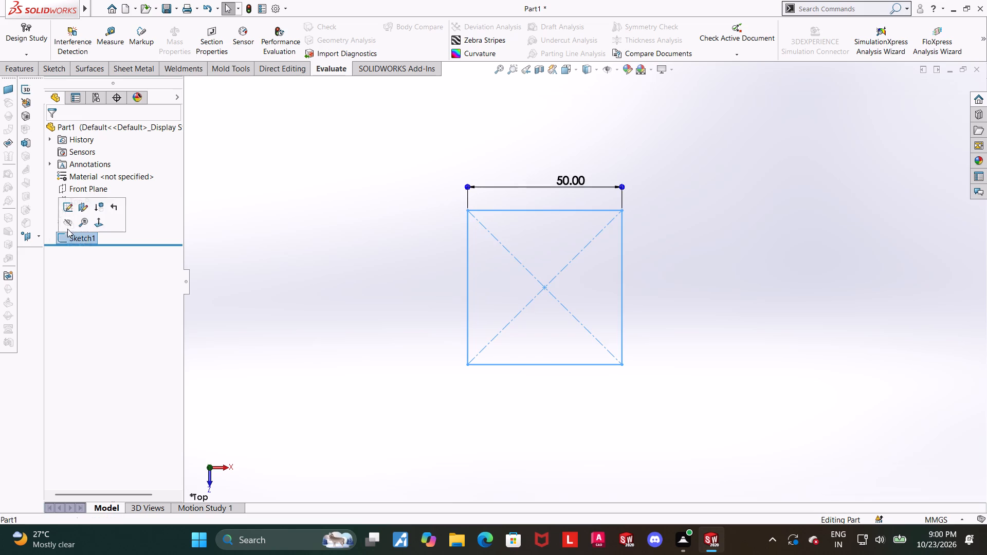
pyautogui.click(68, 208)
pyautogui.click(140, 59)
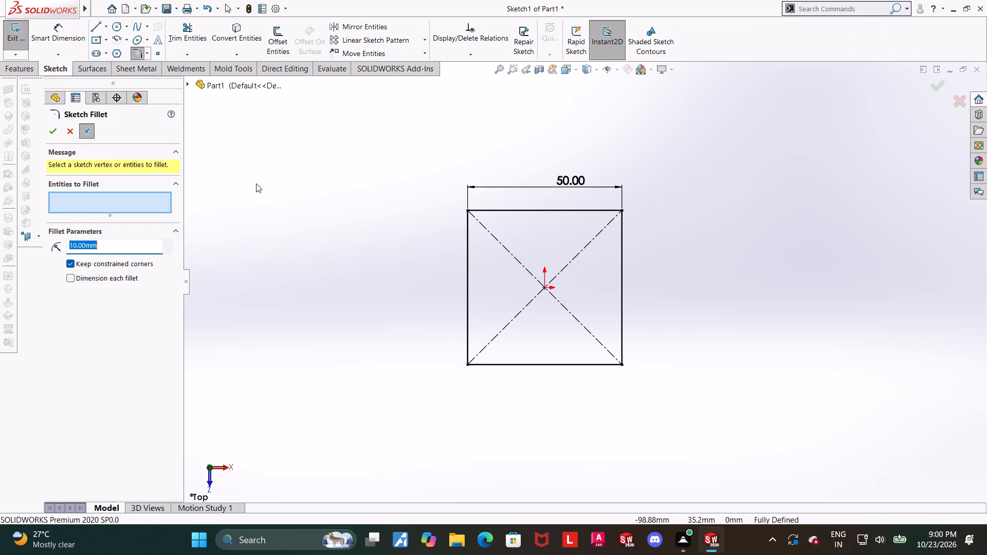
pyautogui.press('8')
pyautogui.press('Return')
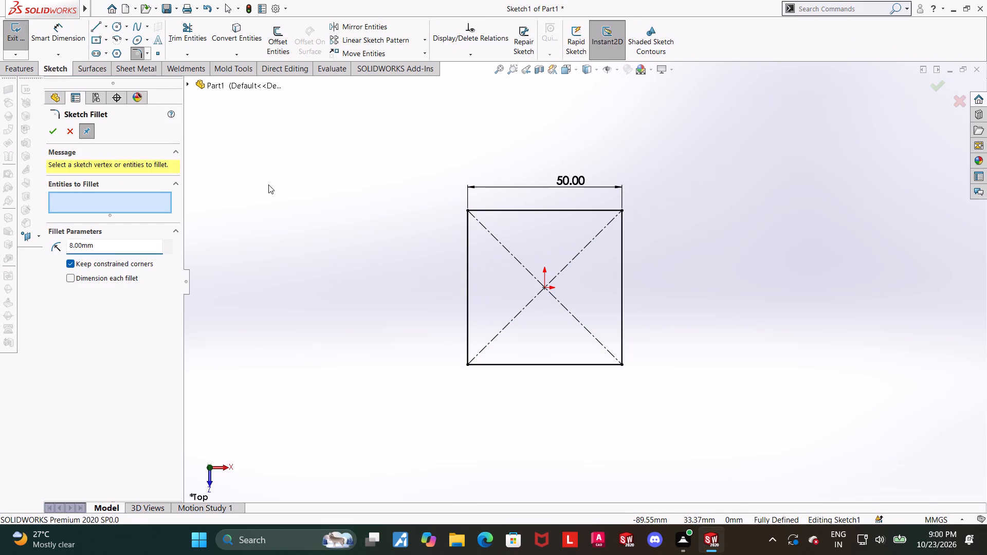
pyautogui.click(470, 211)
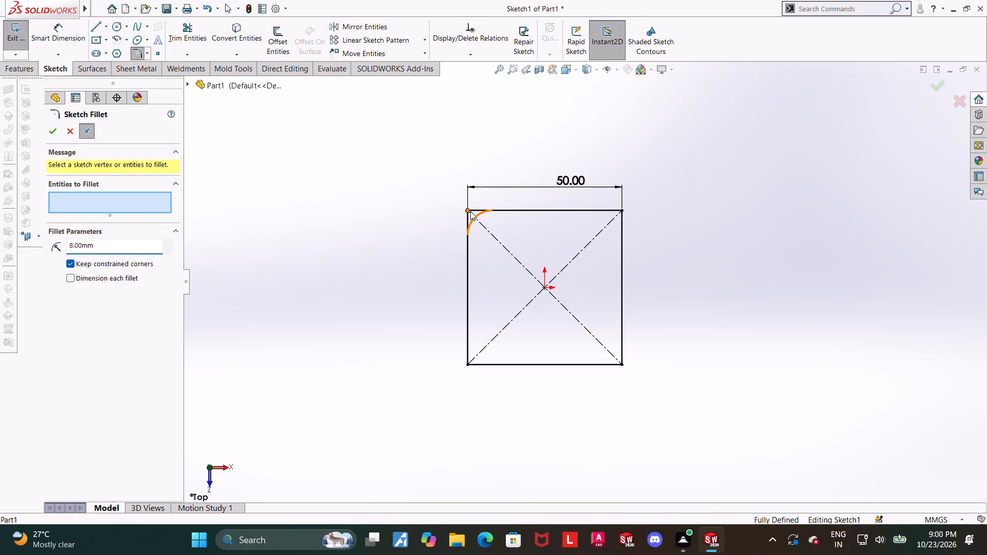
pyautogui.click(526, 281)
pyautogui.click(620, 211)
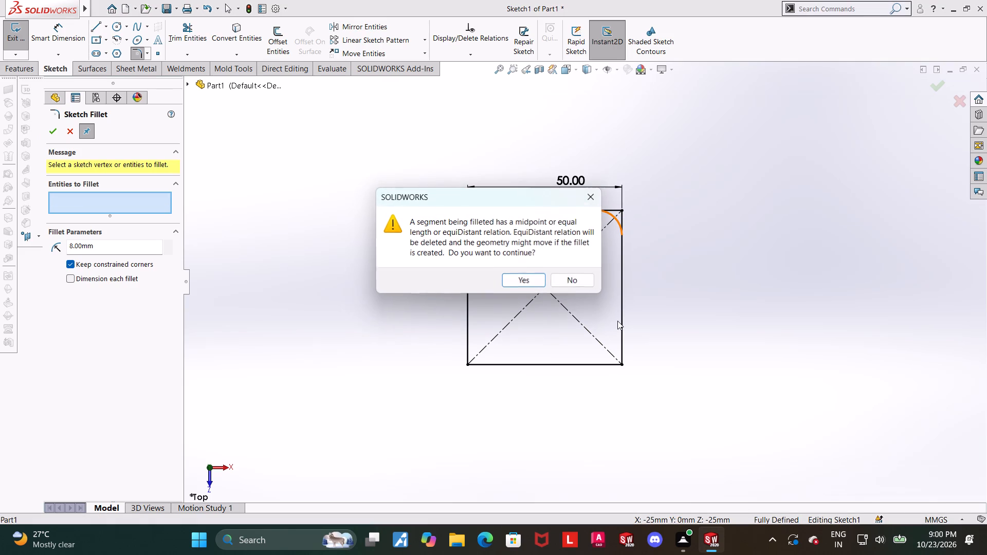
pyautogui.click(540, 282)
pyautogui.click(620, 364)
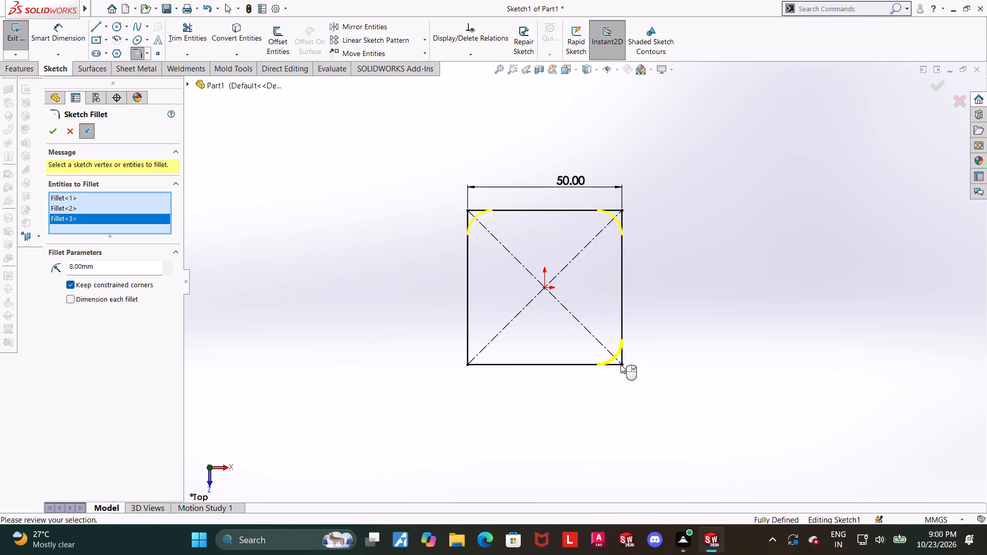
pyautogui.click(469, 365)
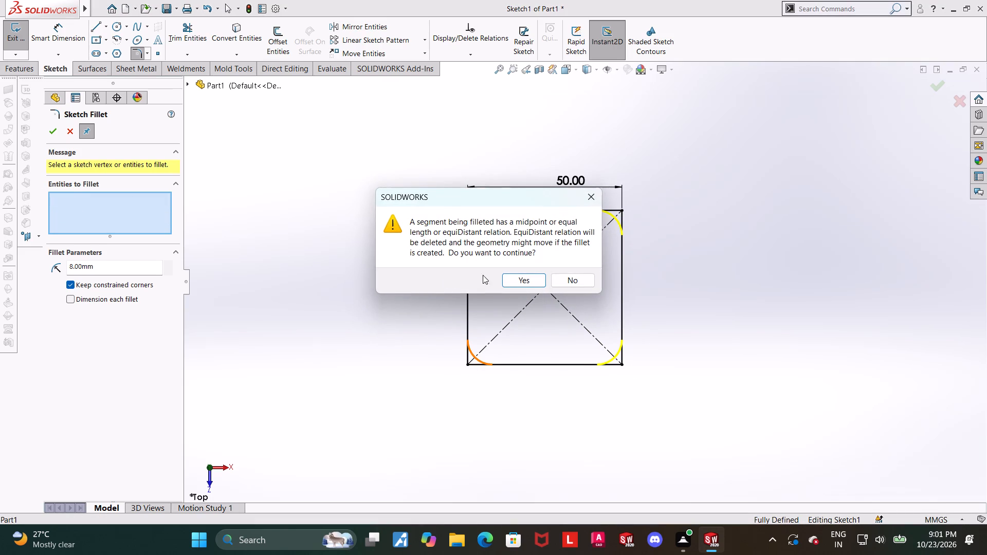
pyautogui.click(541, 279)
pyautogui.click(52, 134)
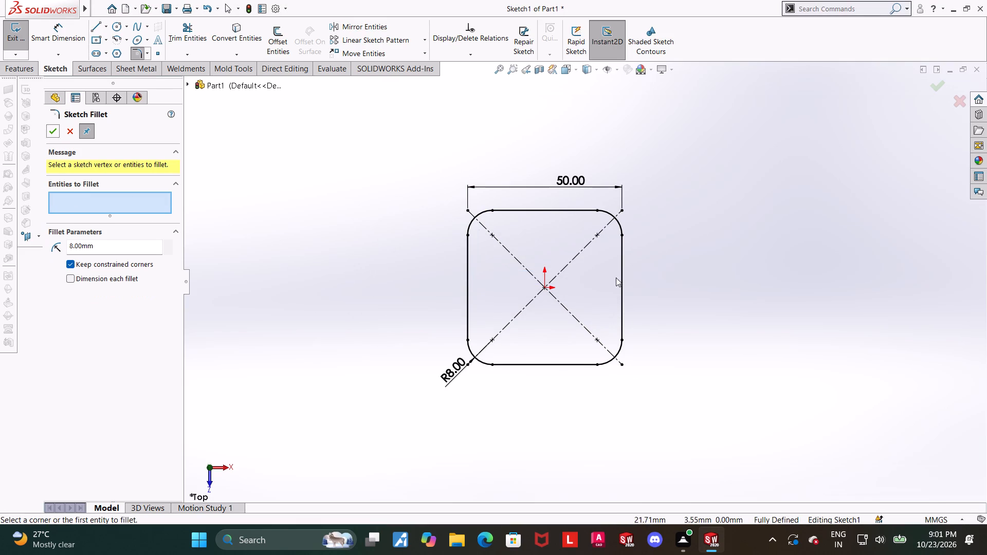
pyautogui.click(653, 272)
pyautogui.moveTo(659, 289); pyautogui.dragTo(655, 234, button='middle')
pyautogui.click(47, 135)
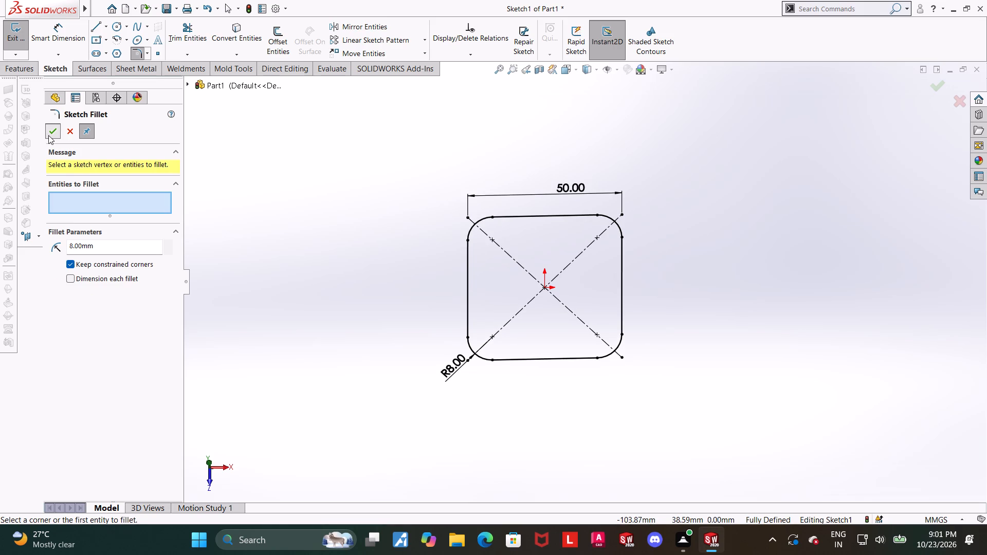
pyautogui.click(22, 33)
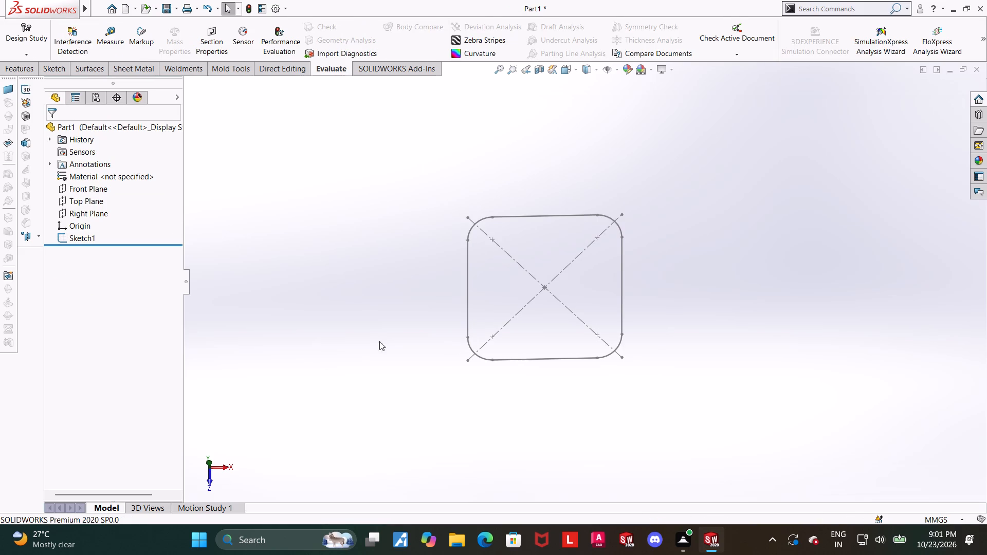
# Set up a blind boss extrusion of the rounded square sketch, starting from an offset, with a depth of 90 mm.
pyautogui.moveTo(379, 341); pyautogui.dragTo(380, 288, button='middle')
pyautogui.click(76, 243)
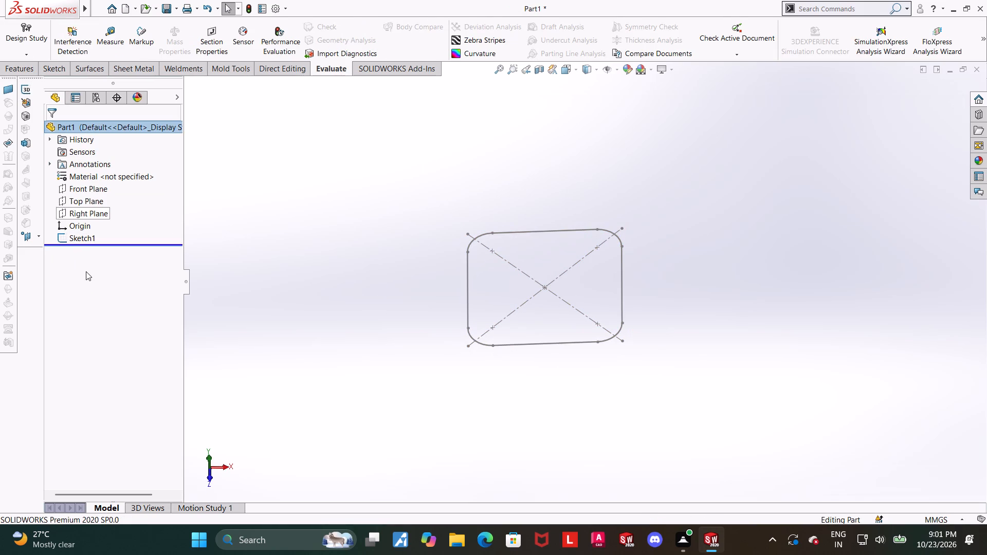
pyautogui.click(77, 234)
pyautogui.click(36, 71)
pyautogui.click(33, 44)
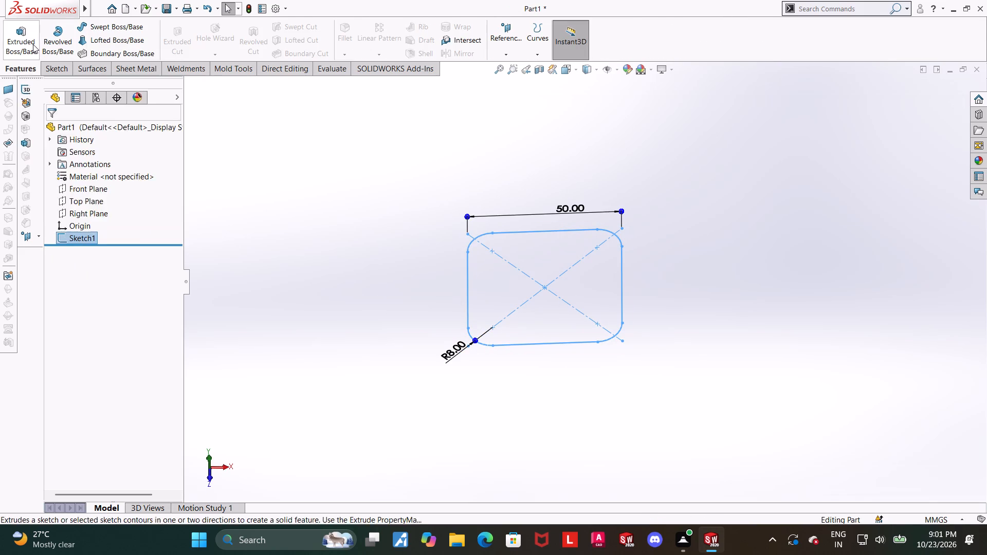
pyautogui.middleClick(266, 282)
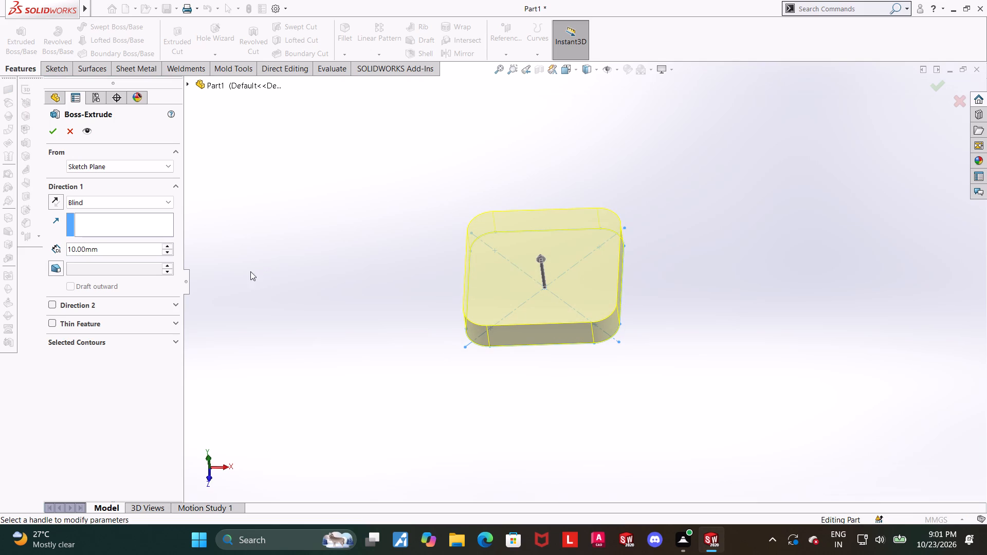
pyautogui.click(107, 169)
pyautogui.click(97, 200)
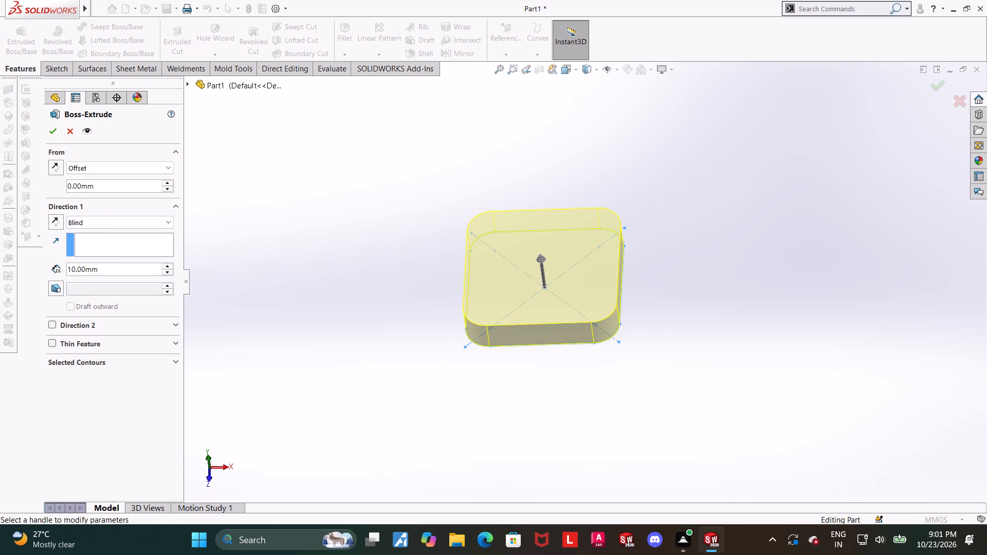
pyautogui.click(115, 270)
pyautogui.moveTo(133, 270); pyautogui.dragTo(0, 265)
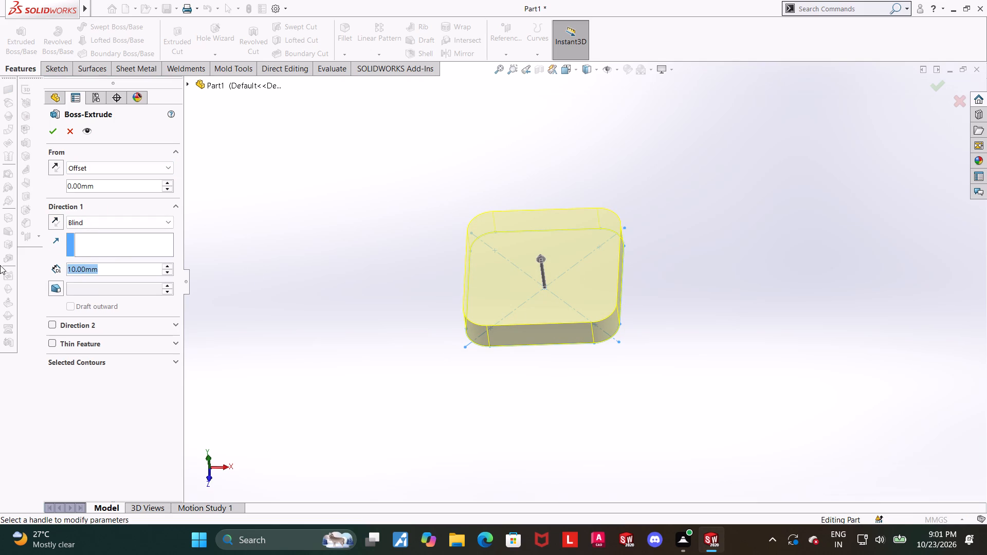
pyautogui.write('90')
pyautogui.press('Return')
pyautogui.moveTo(471, 377); pyautogui.dragTo(468, 334, button='middle')
pyautogui.scroll(3, 572, 313)
pyautogui.scroll(-2, 619, 147)
pyautogui.moveTo(564, 226); pyautogui.dragTo(555, 168, button='middle')
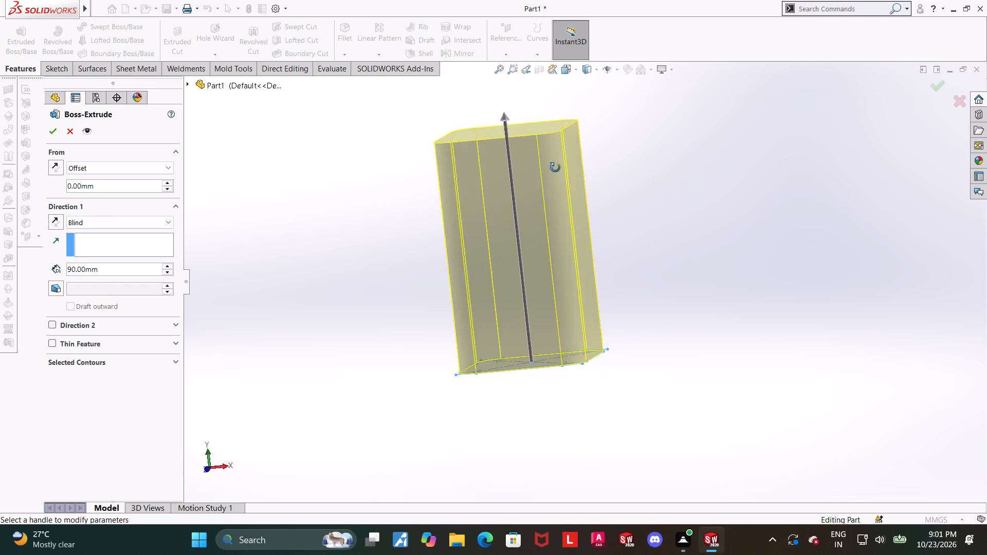
pyautogui.moveTo(555, 168); pyautogui.dragTo(561, 196, button='middle')
pyautogui.scroll(-1, 545, 178)
# Complete the 90 mm boss extrusion from the sketch plane in the reversed direction.
pyautogui.click(55, 166)
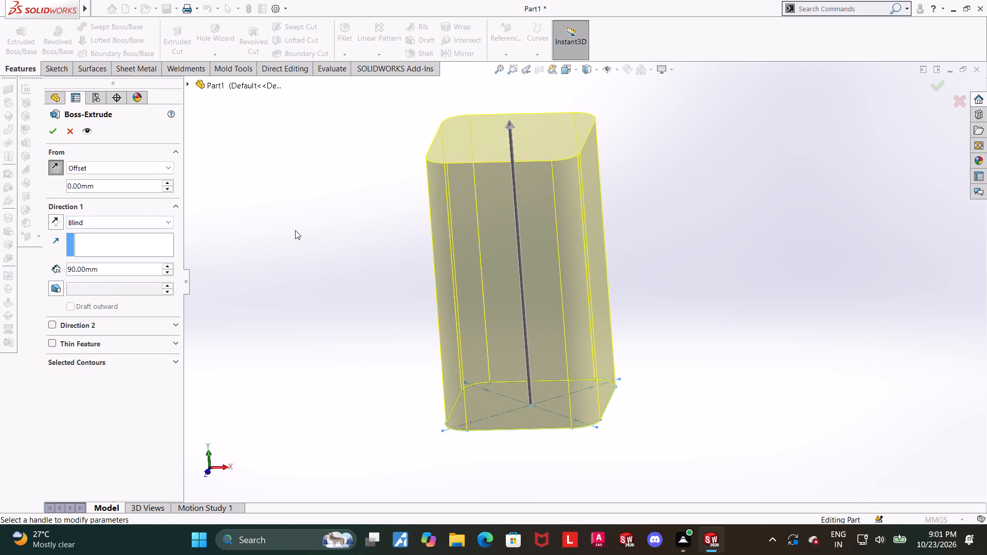
pyautogui.click(55, 171)
pyautogui.click(81, 164)
pyautogui.click(83, 179)
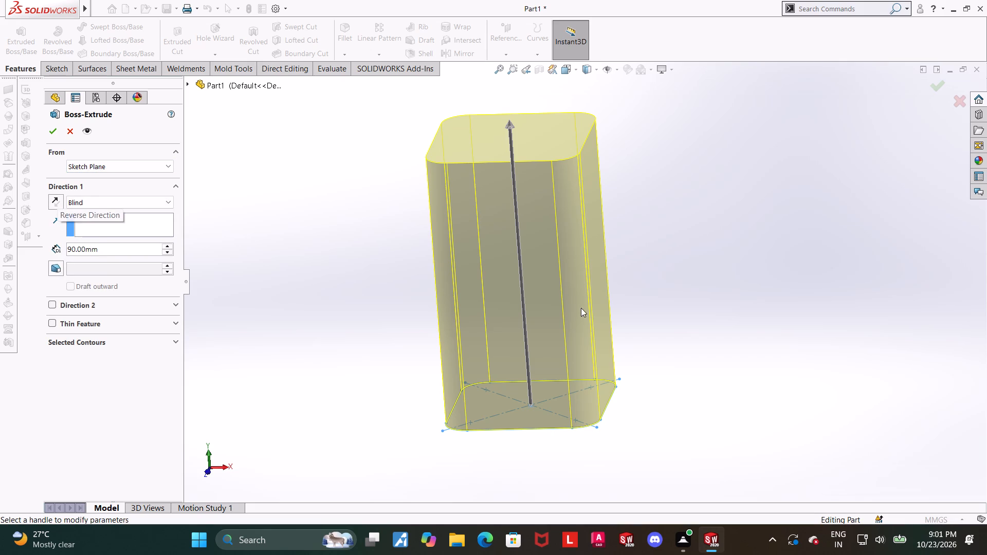
pyautogui.scroll(3, 754, 322)
pyautogui.scroll(-1, 614, 265)
pyautogui.moveTo(608, 270); pyautogui.dragTo(607, 292, button='middle')
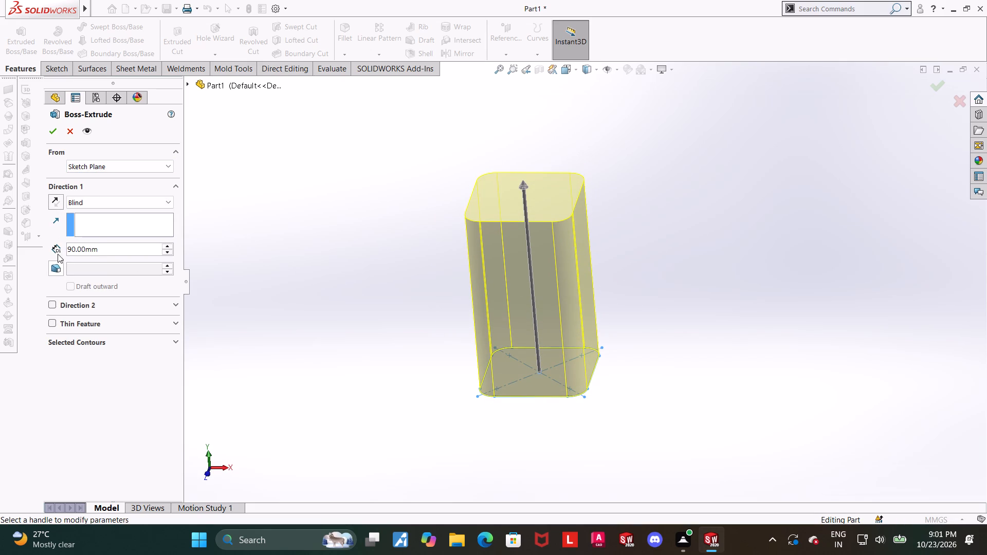
pyautogui.click(54, 204)
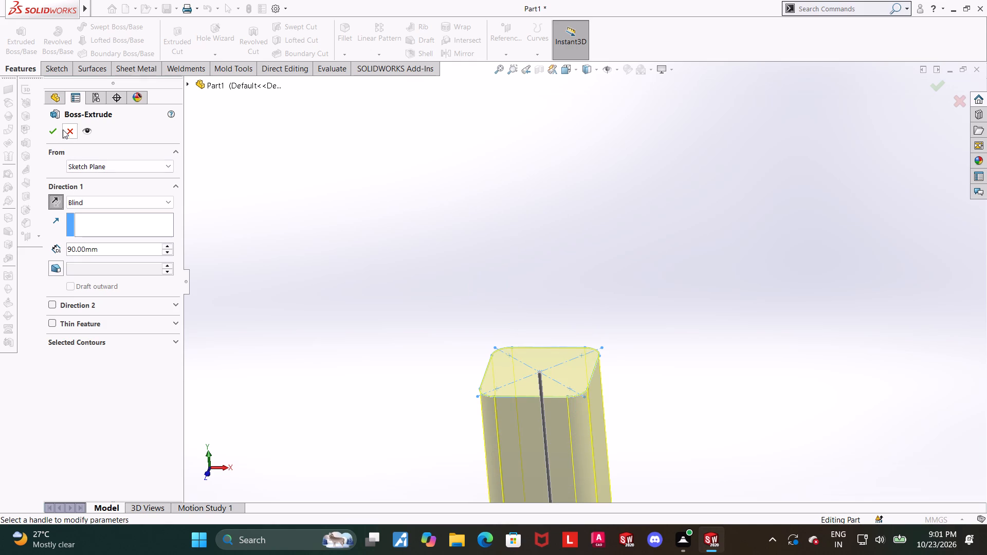
pyautogui.click(58, 127)
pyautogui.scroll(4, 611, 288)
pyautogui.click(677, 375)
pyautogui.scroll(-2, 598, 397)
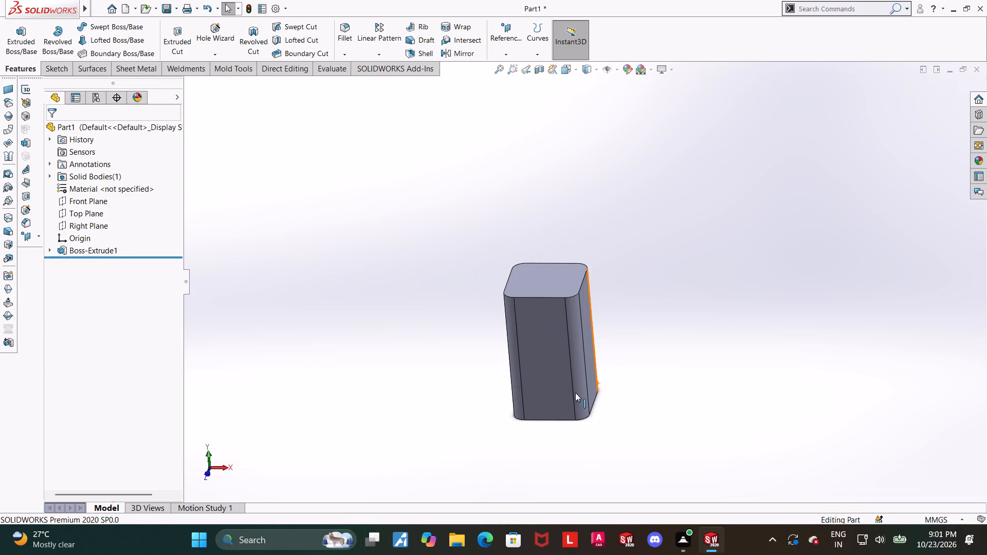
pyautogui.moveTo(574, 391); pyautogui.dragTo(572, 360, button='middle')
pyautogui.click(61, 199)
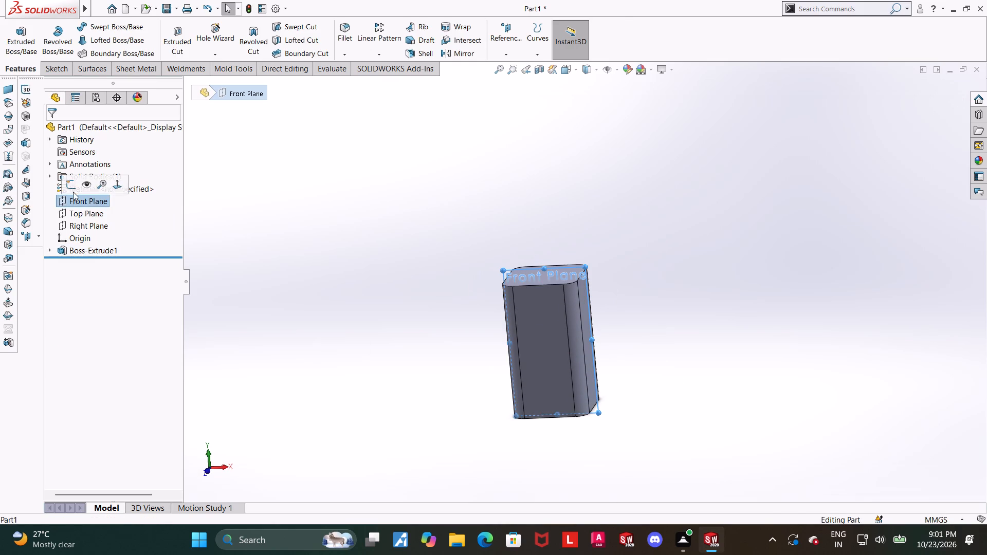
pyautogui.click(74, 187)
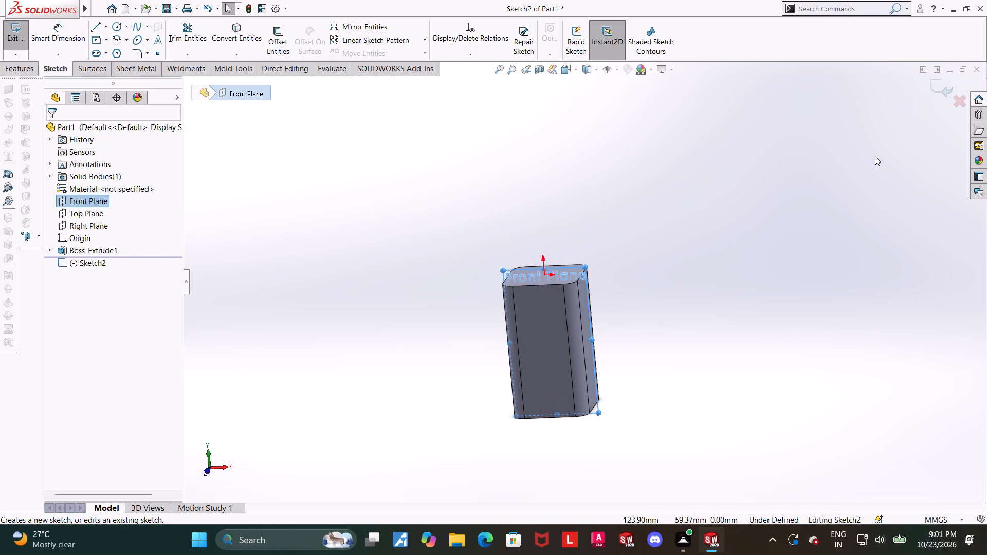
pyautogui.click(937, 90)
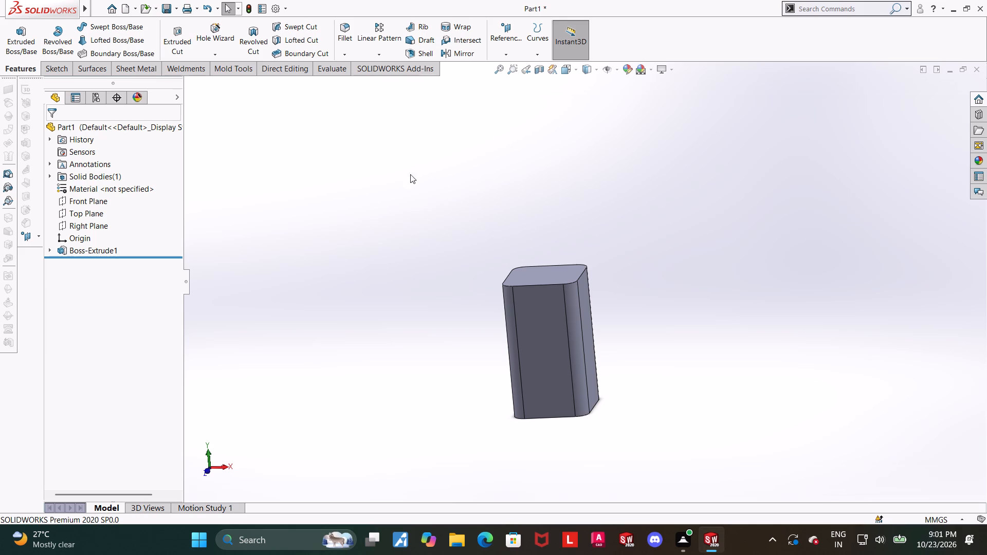
# Create a reference plane offset 40 mm from the Front Plane.
pyautogui.click(500, 57)
pyautogui.click(503, 64)
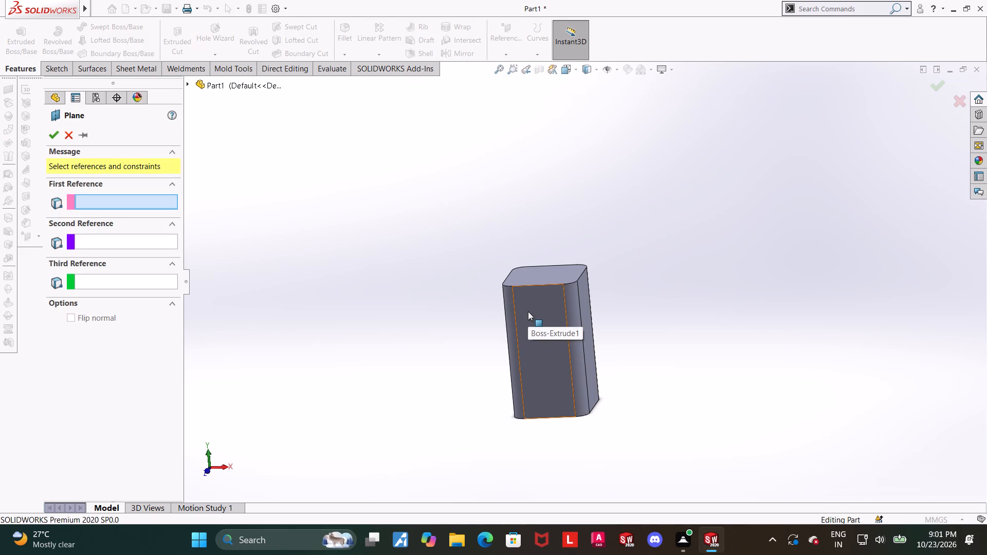
pyautogui.moveTo(523, 307); pyautogui.dragTo(513, 317, button='middle')
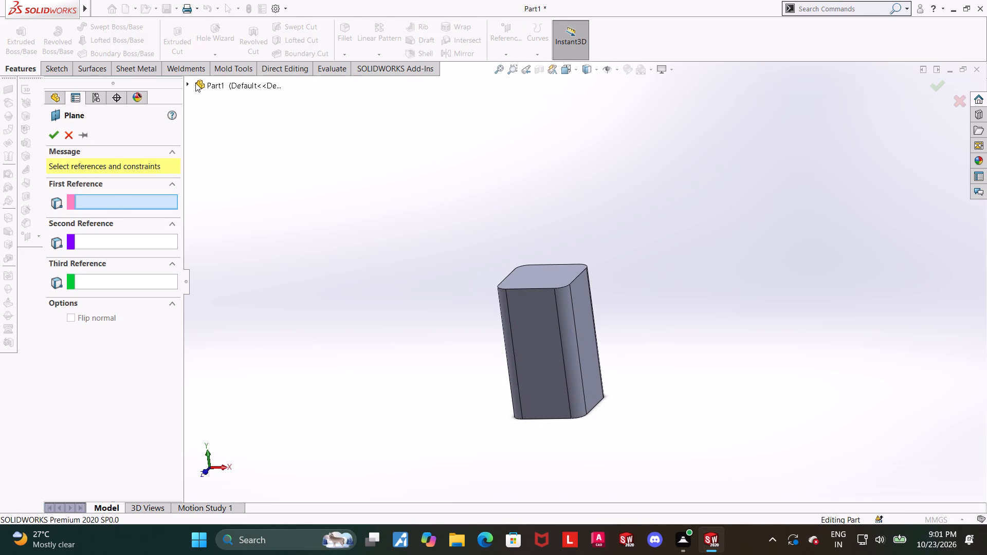
pyautogui.click(190, 84)
pyautogui.click(227, 159)
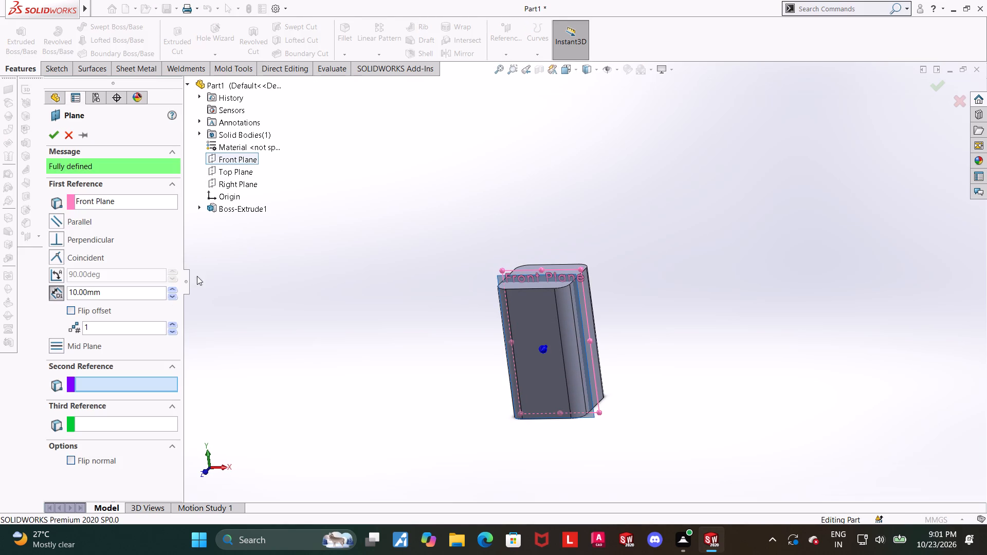
pyautogui.moveTo(120, 293); pyautogui.dragTo(0, 273)
pyautogui.press('0')
pyautogui.press('BackSpace')
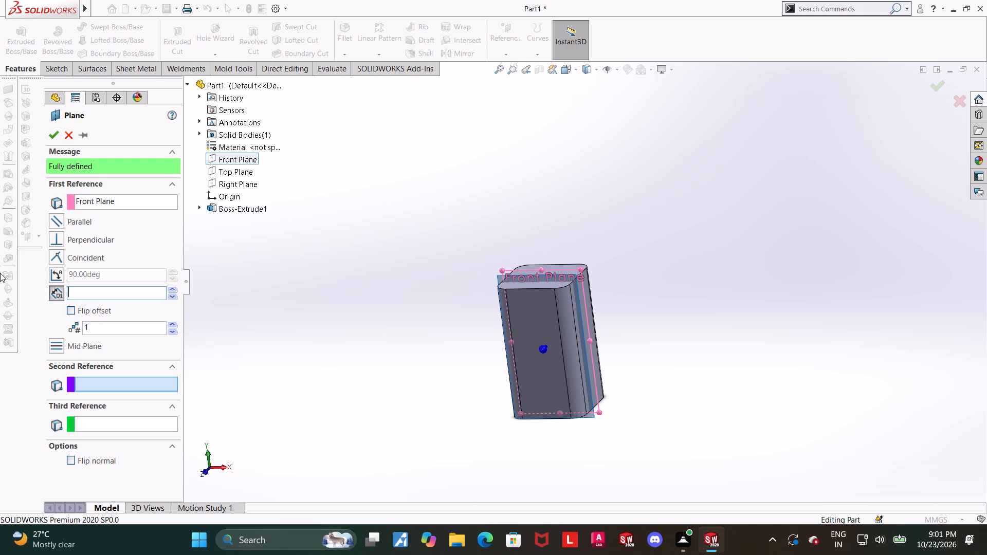
pyautogui.press('BackSpace')
pyautogui.write('40')
pyautogui.press('Return')
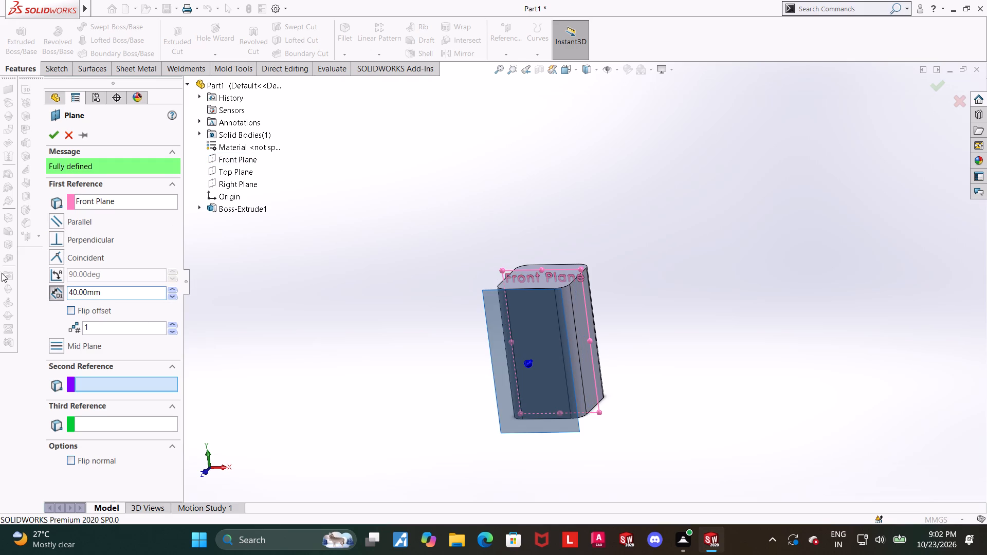
pyautogui.click(48, 136)
pyautogui.click(766, 279)
# Examine the offset plane's position relative to the block from several angles.
pyautogui.moveTo(745, 272); pyautogui.dragTo(670, 324, button='middle')
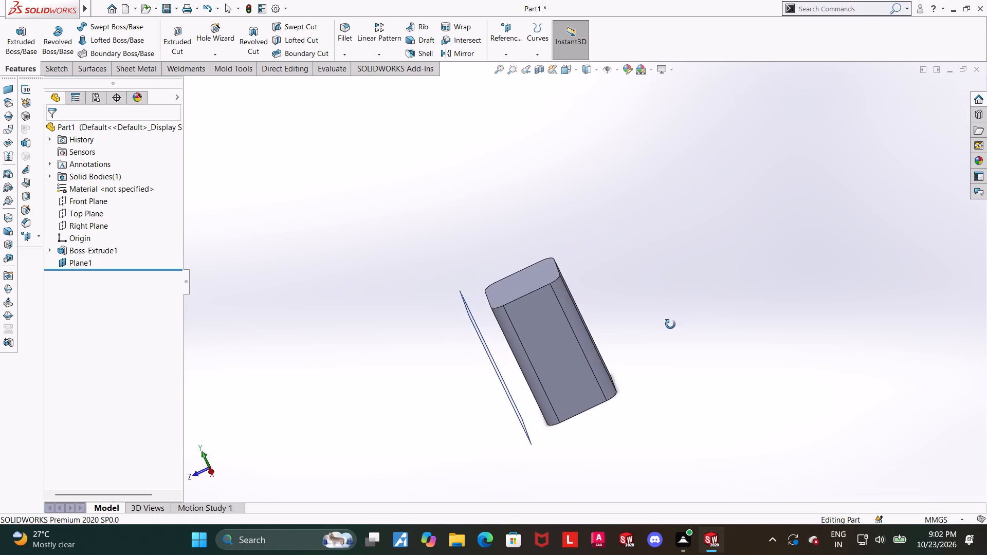
pyautogui.moveTo(670, 324); pyautogui.dragTo(697, 329, button='middle')
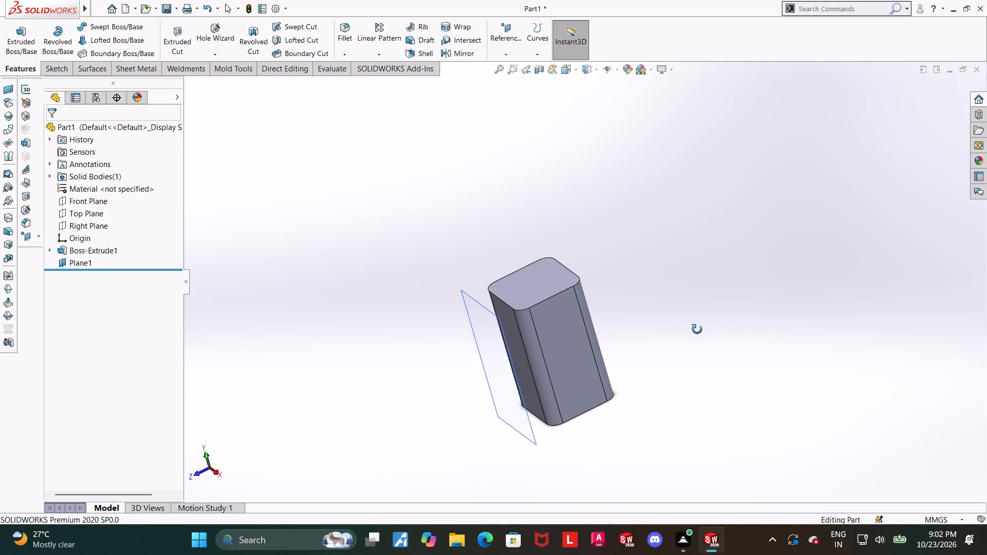
pyautogui.moveTo(697, 329); pyautogui.dragTo(718, 330, button='middle')
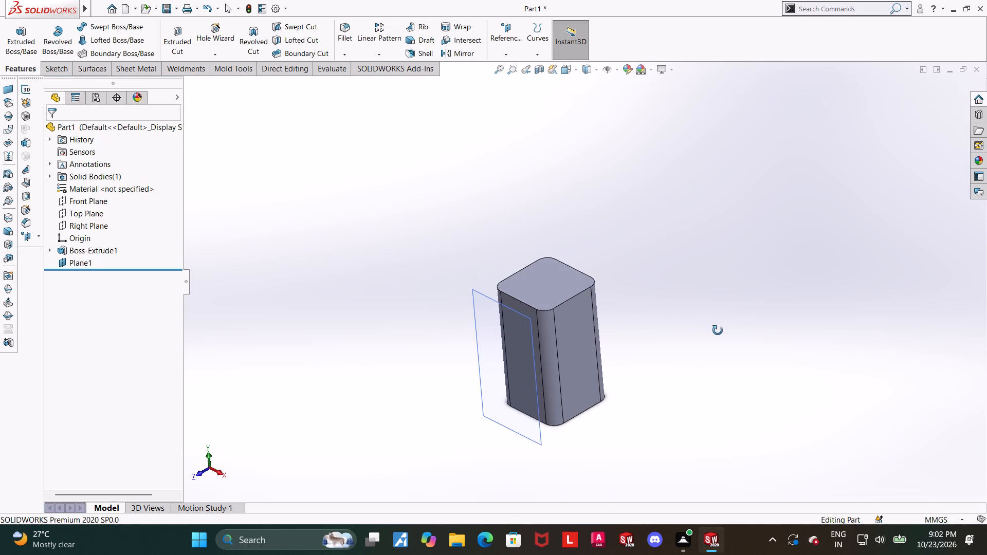
pyautogui.moveTo(718, 330); pyautogui.dragTo(734, 314, button='middle')
pyautogui.moveTo(732, 314); pyautogui.dragTo(727, 312, button='middle')
pyautogui.scroll(2, 701, 310)
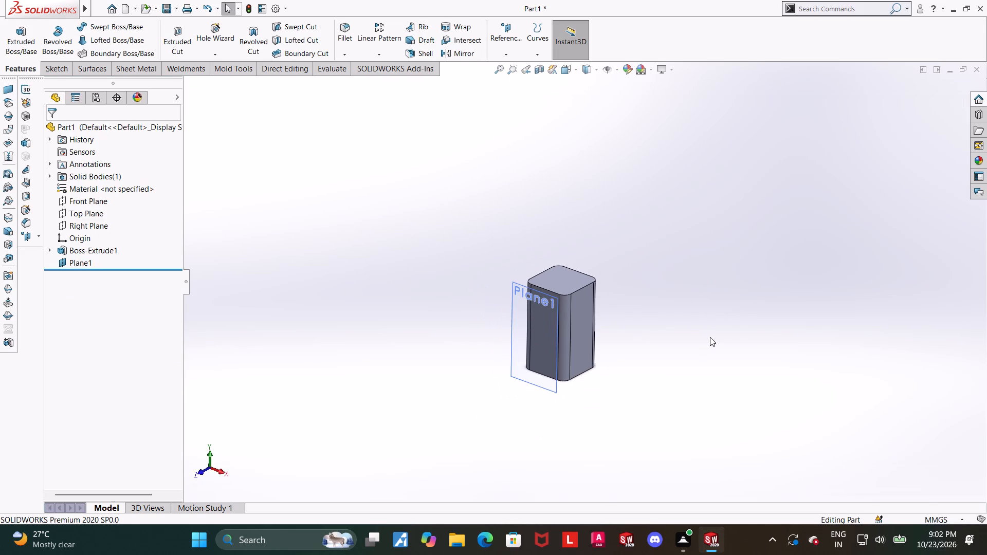
pyautogui.scroll(2, 708, 338)
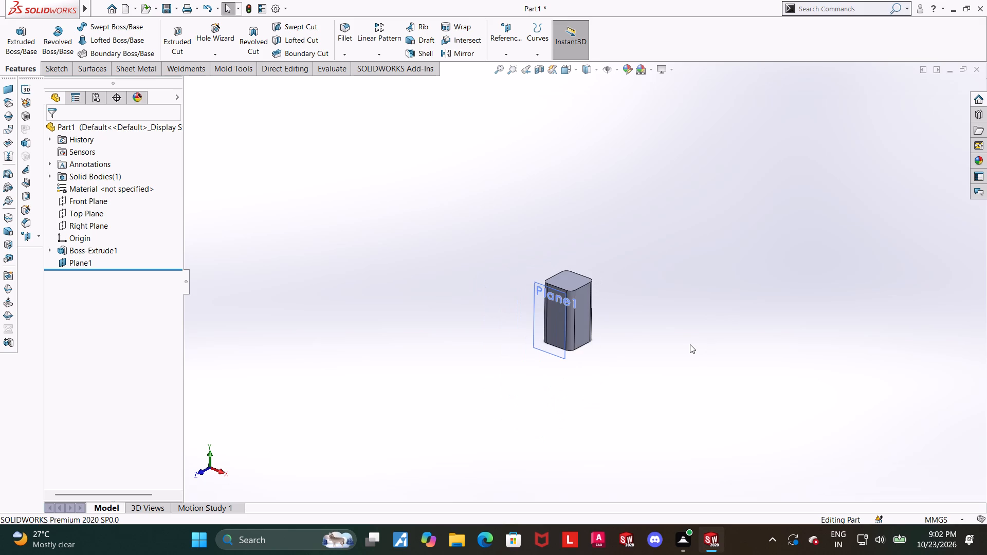
pyautogui.scroll(2, 686, 345)
pyautogui.scroll(-1, 524, 358)
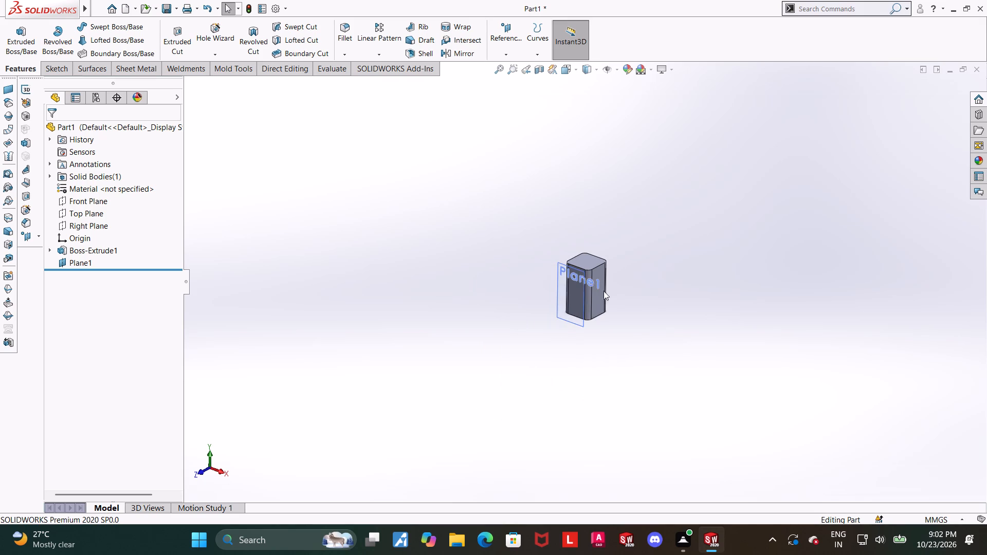
pyautogui.scroll(-3, 632, 258)
pyautogui.moveTo(711, 254); pyautogui.dragTo(678, 268, button='middle')
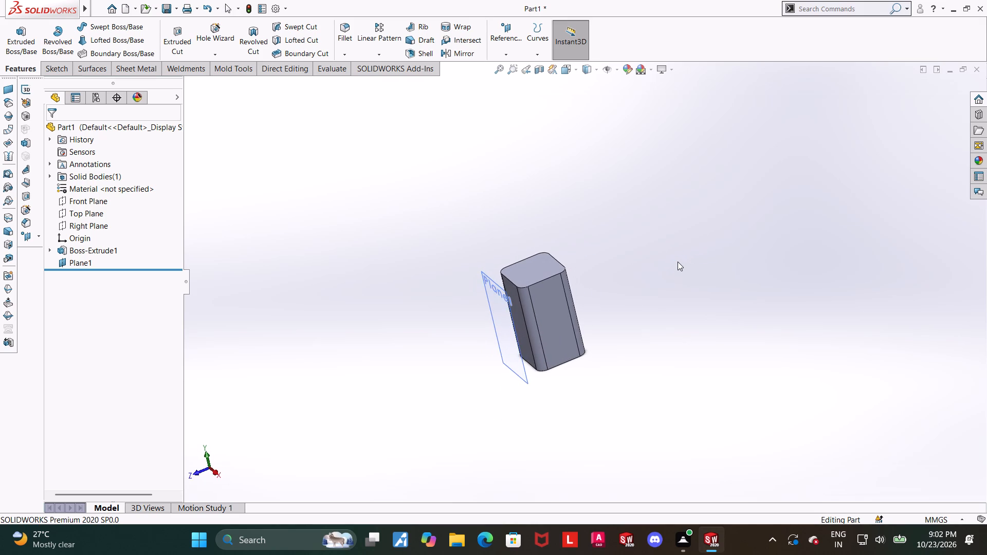
pyautogui.scroll(-1, 678, 262)
pyautogui.scroll(-3, 486, 365)
pyautogui.moveTo(535, 361); pyautogui.dragTo(570, 344, button='middle')
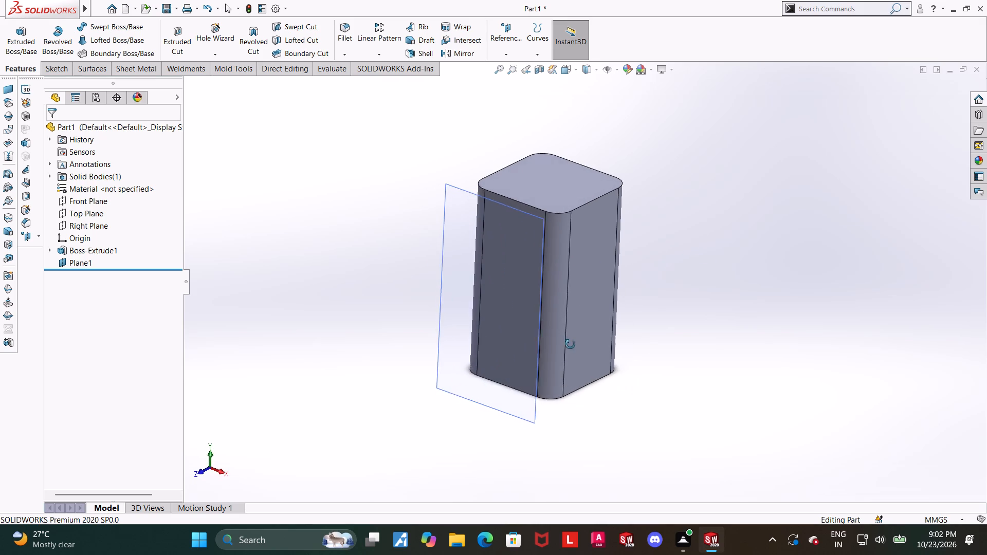
pyautogui.moveTo(570, 344); pyautogui.dragTo(558, 347, button='middle')
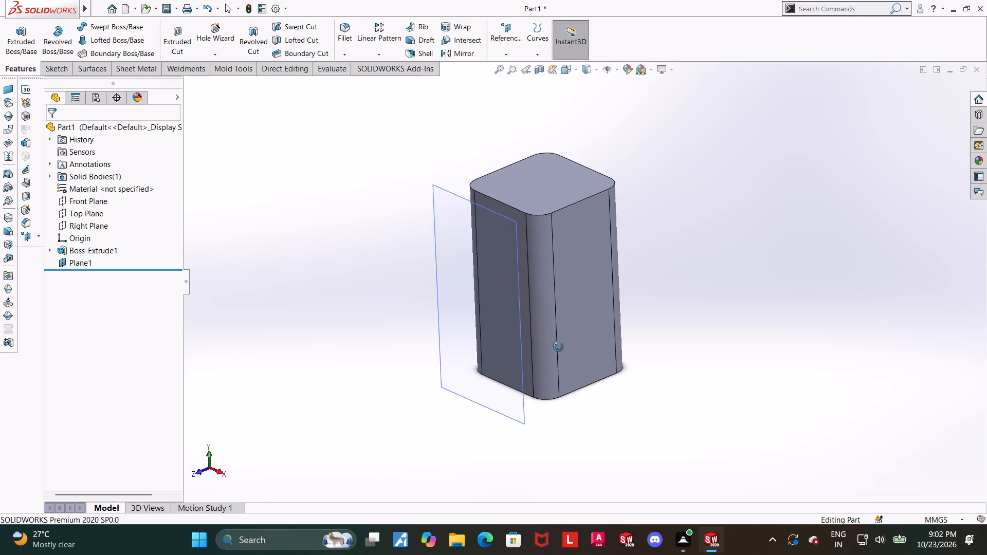
pyautogui.moveTo(558, 347); pyautogui.dragTo(511, 323, button='middle')
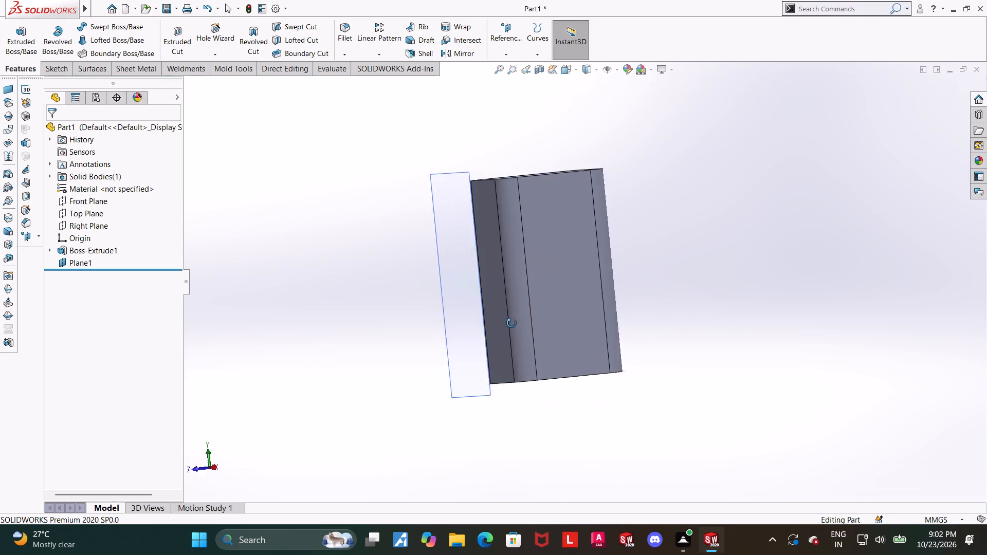
pyautogui.moveTo(511, 323); pyautogui.dragTo(540, 401, button='middle')
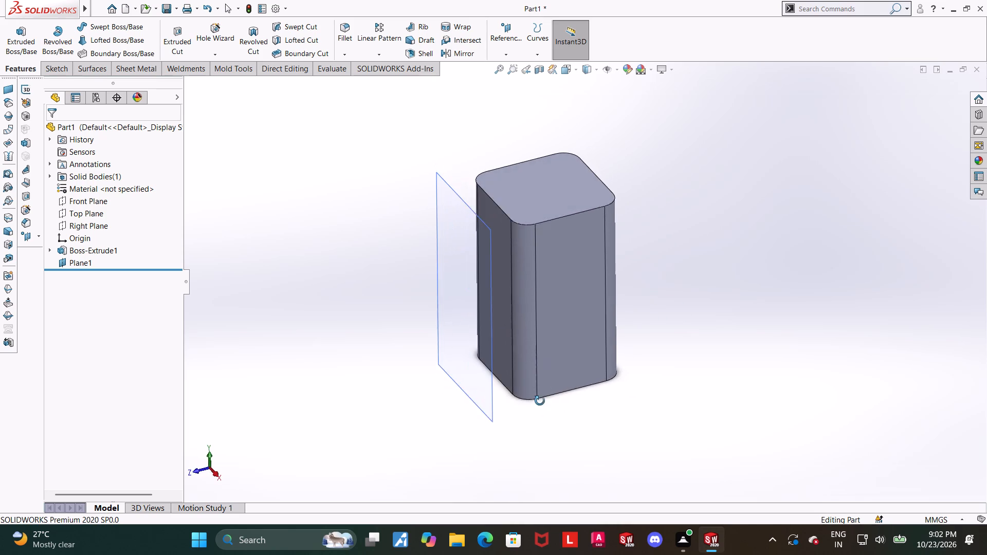
pyautogui.moveTo(540, 401); pyautogui.dragTo(624, 307, button='middle')
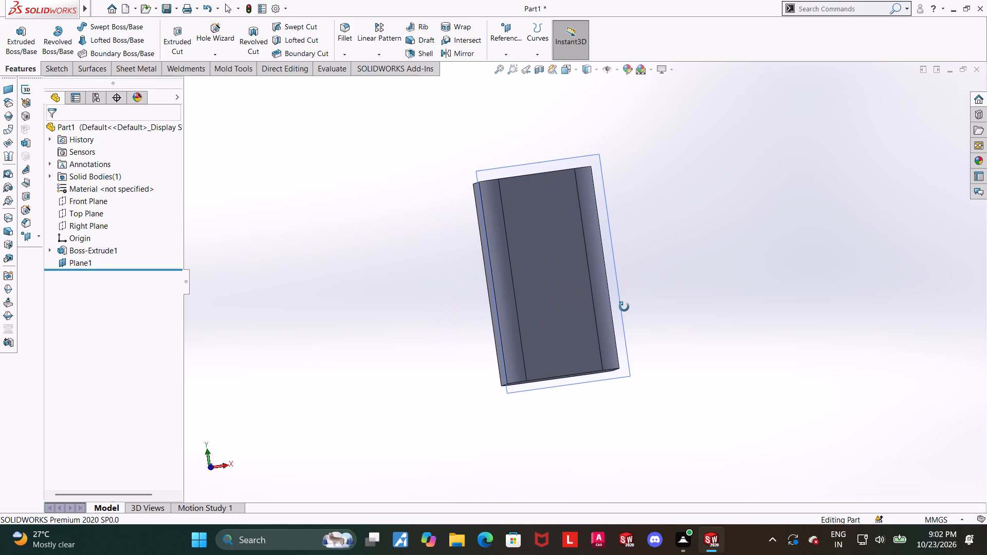
pyautogui.moveTo(624, 307); pyautogui.dragTo(623, 308, button='middle')
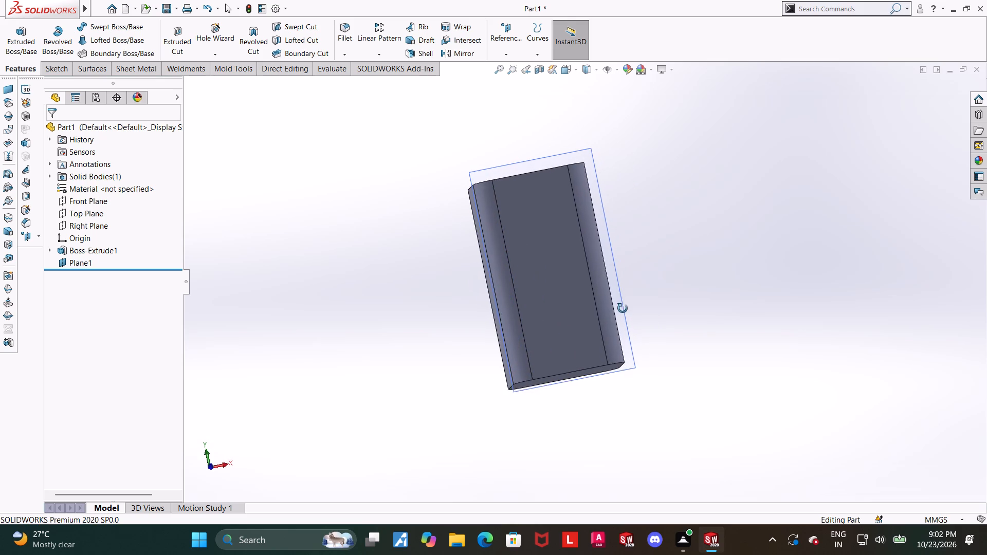
pyautogui.moveTo(623, 308); pyautogui.dragTo(623, 309, button='middle')
pyautogui.click(604, 261)
pyautogui.click(842, 269)
pyautogui.moveTo(679, 282); pyautogui.dragTo(649, 310, button='middle')
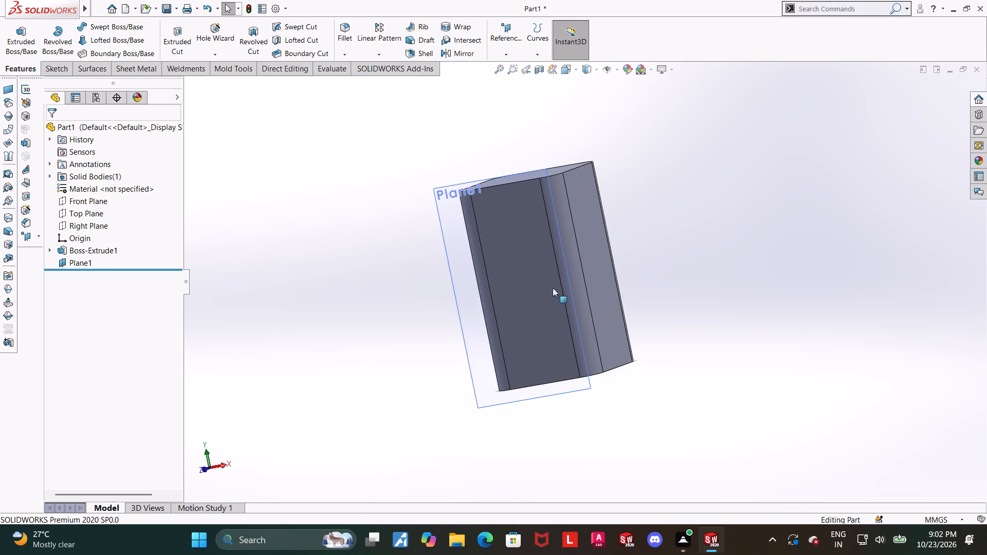
# Start a sketch on the offset plane and draw a circle of about 16.6 mm radius, centred about 45 mm directly below the origin.
pyautogui.click(462, 276)
pyautogui.click(510, 247)
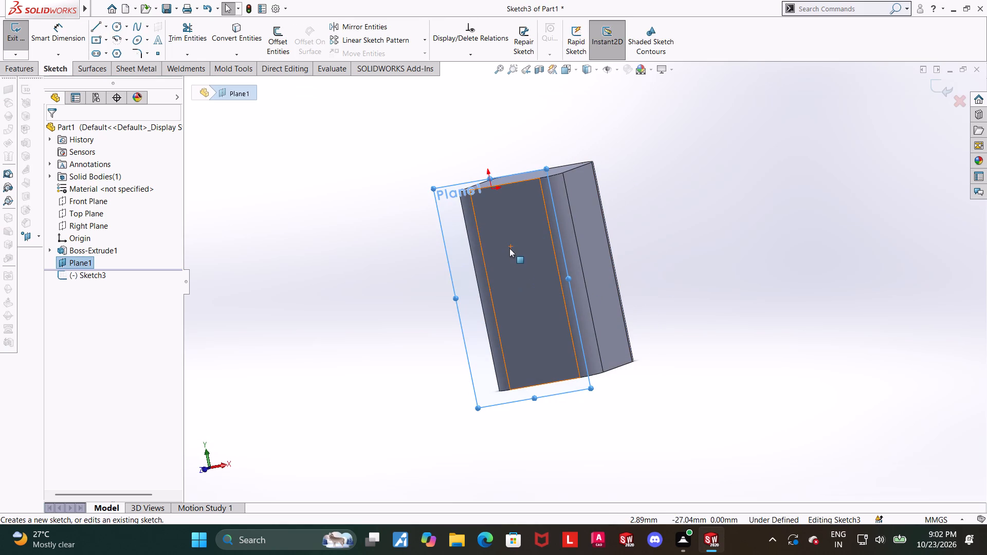
pyautogui.click(97, 283)
pyautogui.click(97, 277)
pyautogui.click(125, 264)
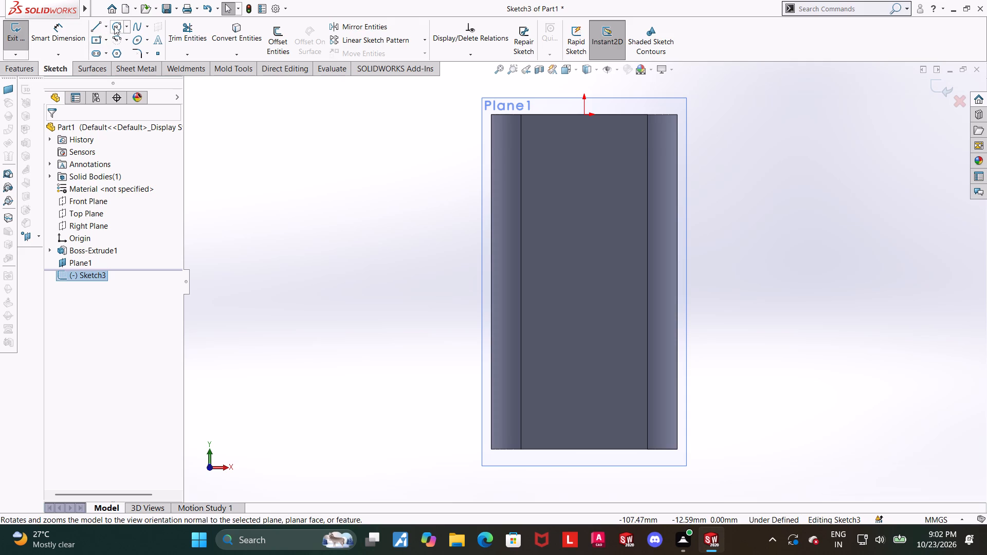
pyautogui.click(123, 24)
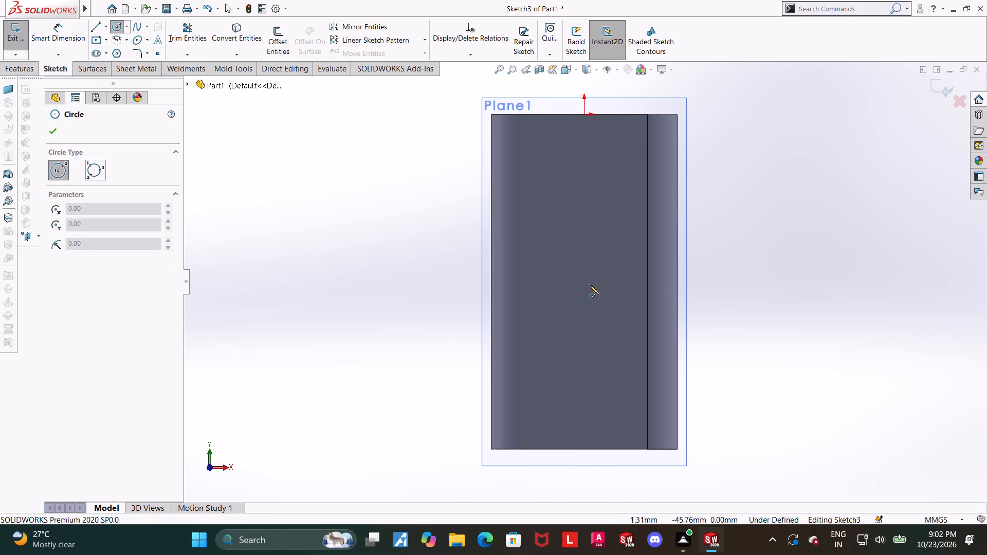
pyautogui.click(586, 283)
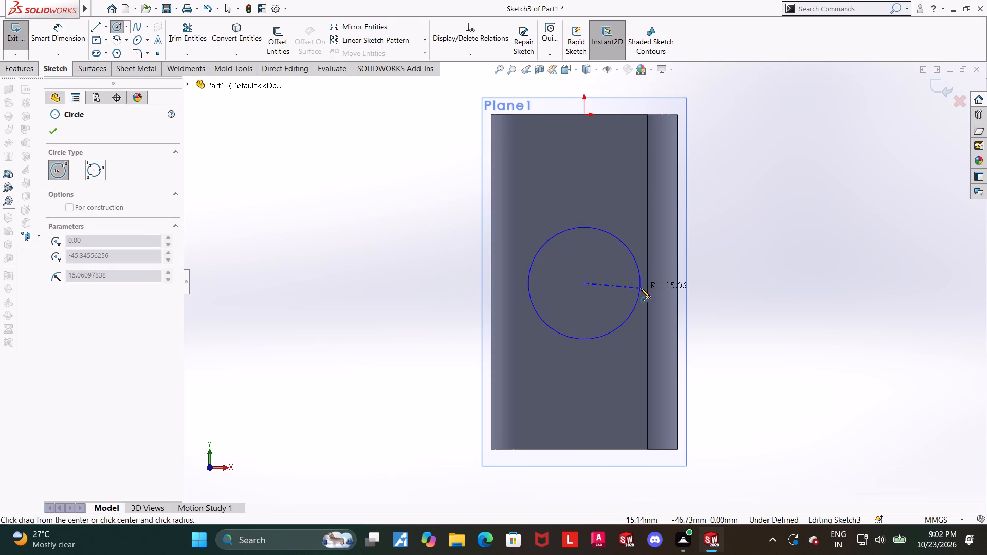
pyautogui.click(645, 292)
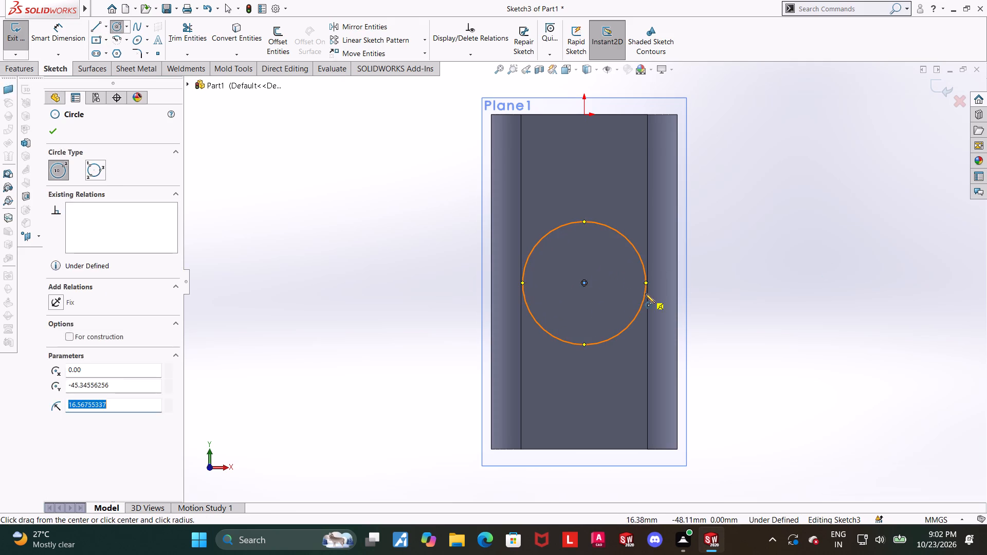
pyautogui.press('Escape')
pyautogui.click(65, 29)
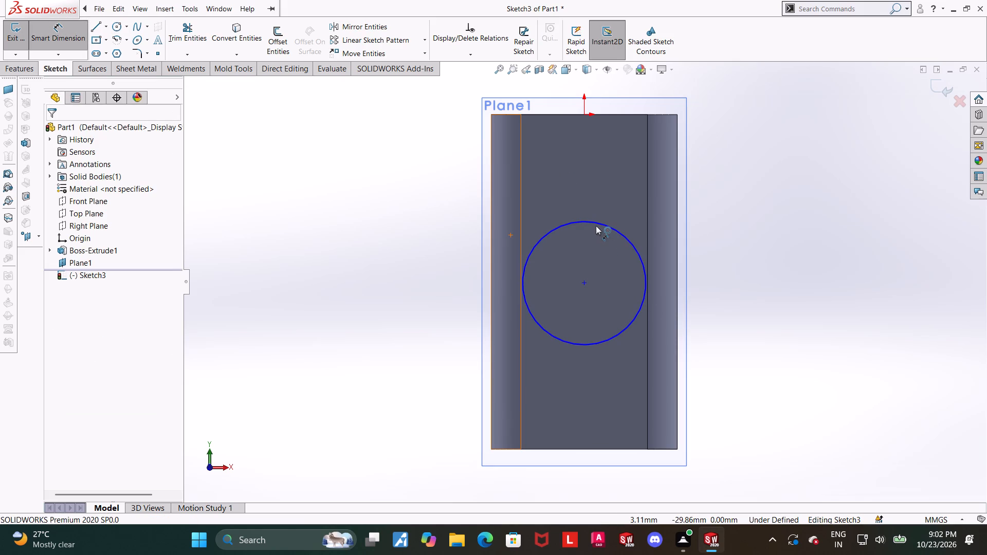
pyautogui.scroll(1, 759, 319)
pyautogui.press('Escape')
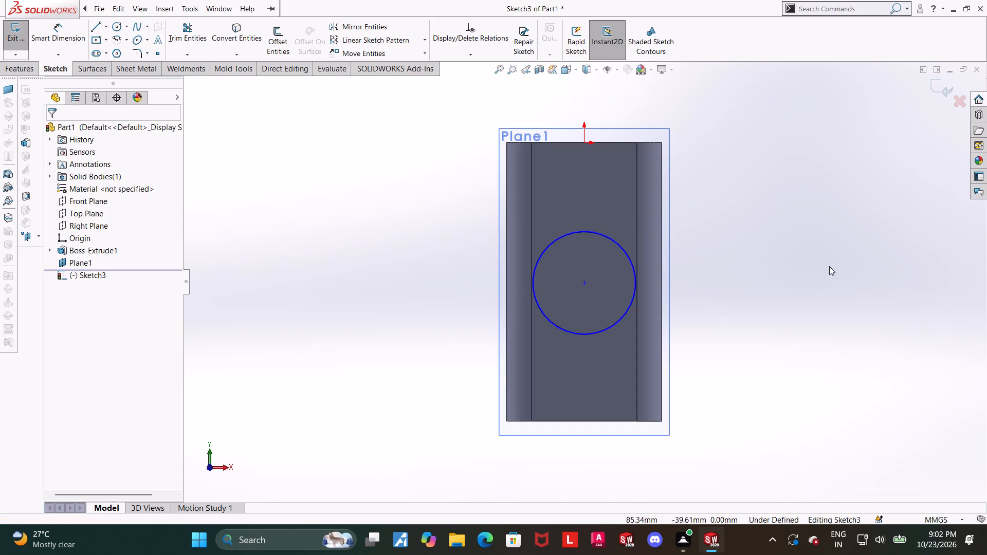
# Draw two smaller circles outside the block, one on each side, level with the central circle's centre, the one on the negative X side about 10.4 mm in radius.
pyautogui.click(115, 28)
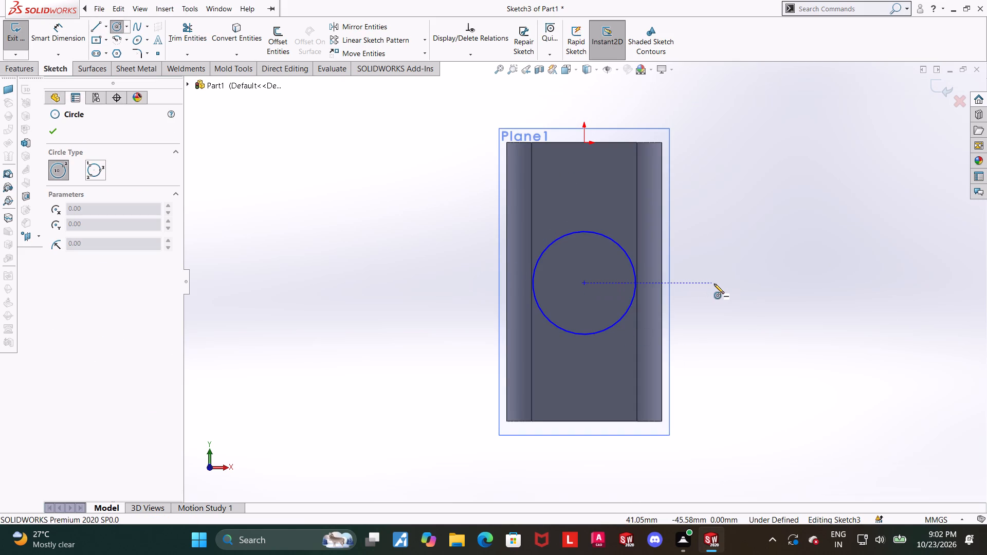
pyautogui.click(733, 284)
pyautogui.click(763, 268)
pyautogui.press('Escape')
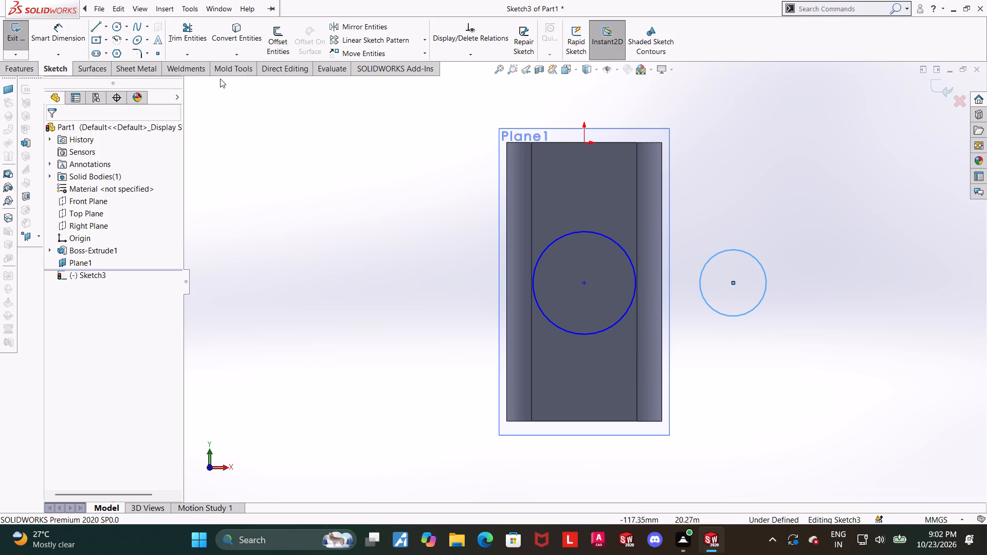
pyautogui.click(115, 26)
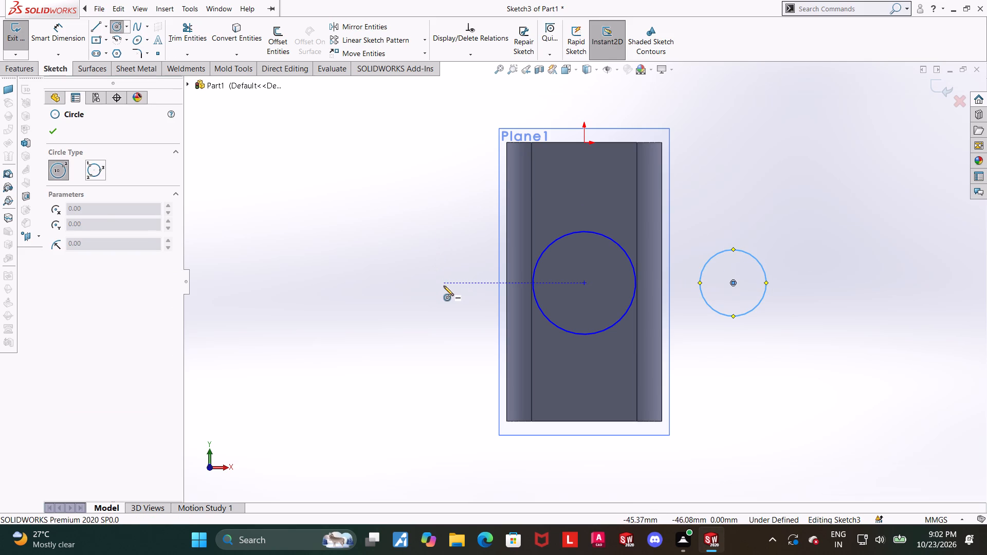
pyautogui.click(444, 286)
pyautogui.click(469, 263)
pyautogui.press('Escape')
pyautogui.press('Escape')
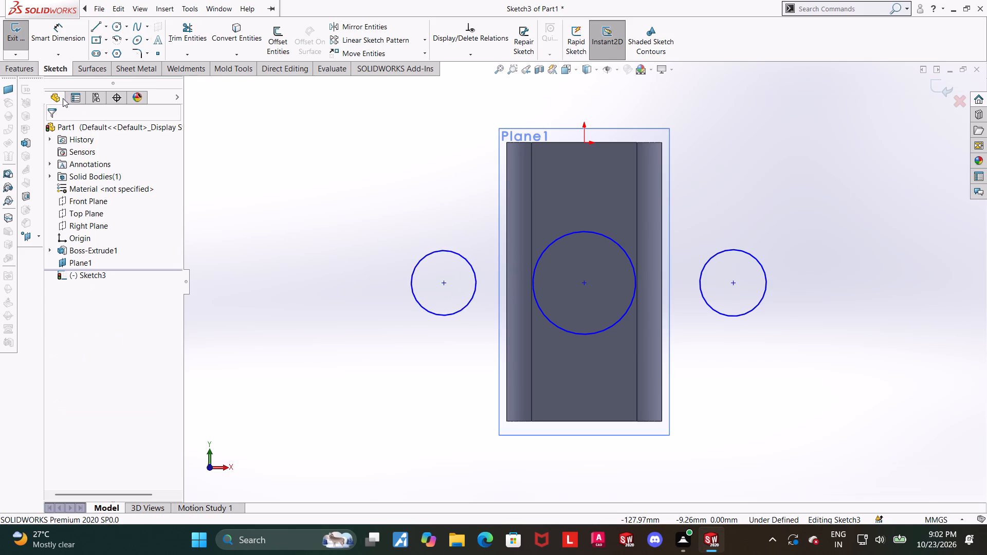
# Dimension the small circle on the negative X side with a diameter of 20 mm.
pyautogui.click(59, 35)
pyautogui.click(429, 252)
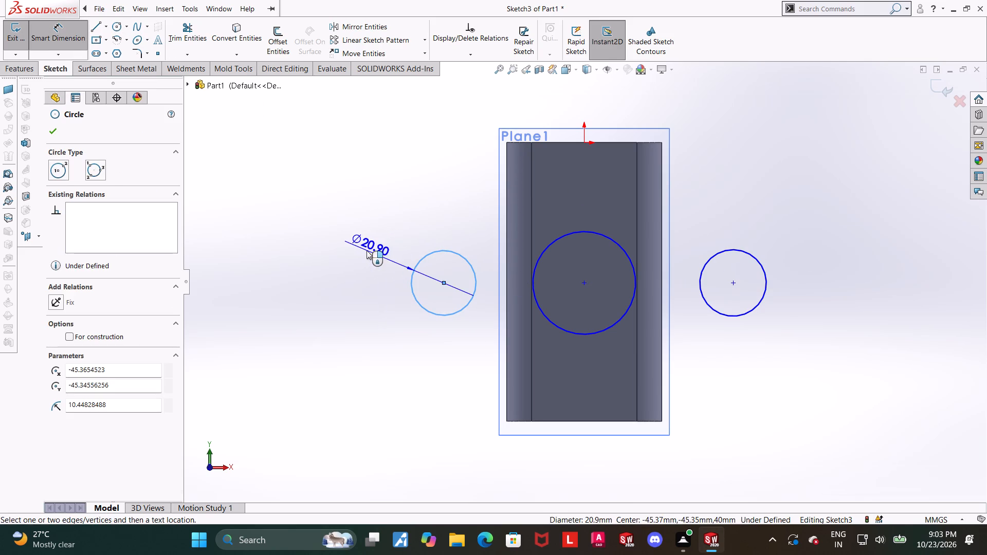
pyautogui.click(367, 250)
pyautogui.write('20')
pyautogui.press('Return')
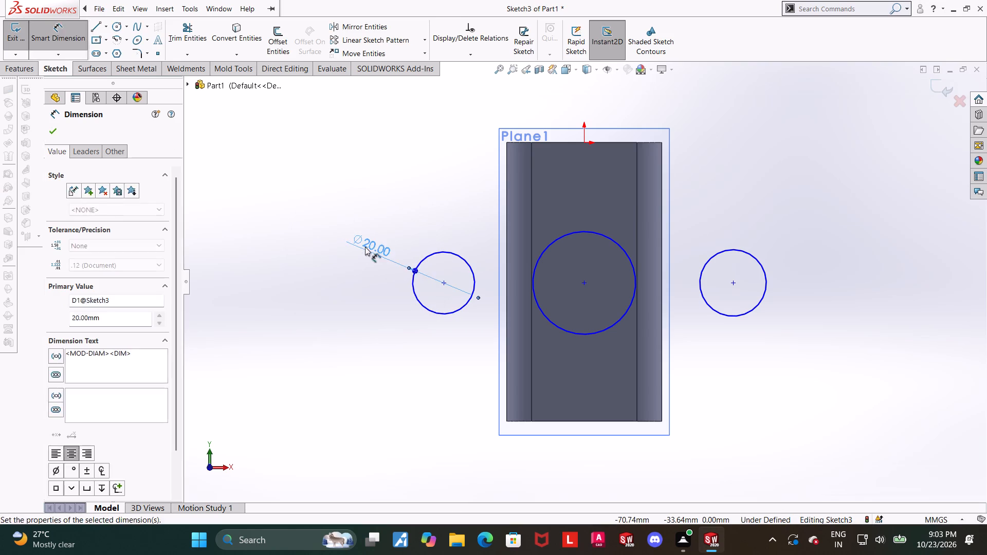
pyautogui.press('Escape')
# Add an Equal relation between the two small outer circles.
pyautogui.click(399, 339)
pyautogui.click(432, 254)
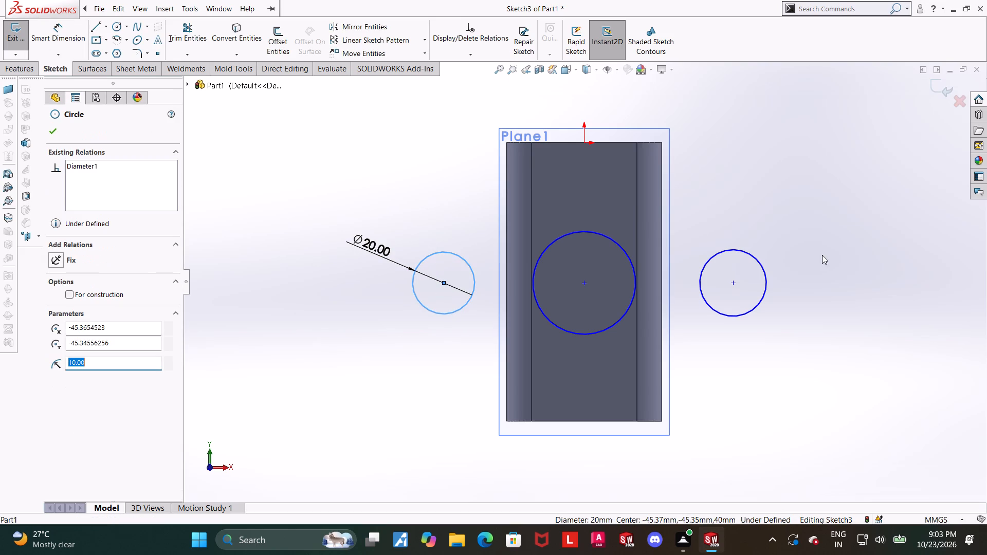
pyautogui.keyDown('ctrl'); pyautogui.click(728, 250); pyautogui.keyUp('ctrl')
pyautogui.click(57, 357)
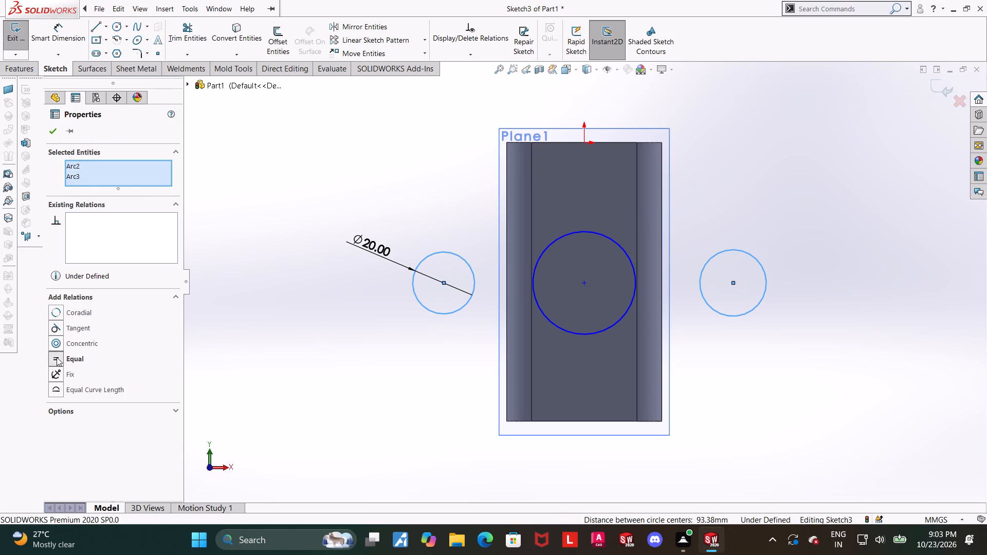
pyautogui.click(398, 398)
pyautogui.scroll(1, 541, 378)
pyautogui.scroll(-1, 718, 334)
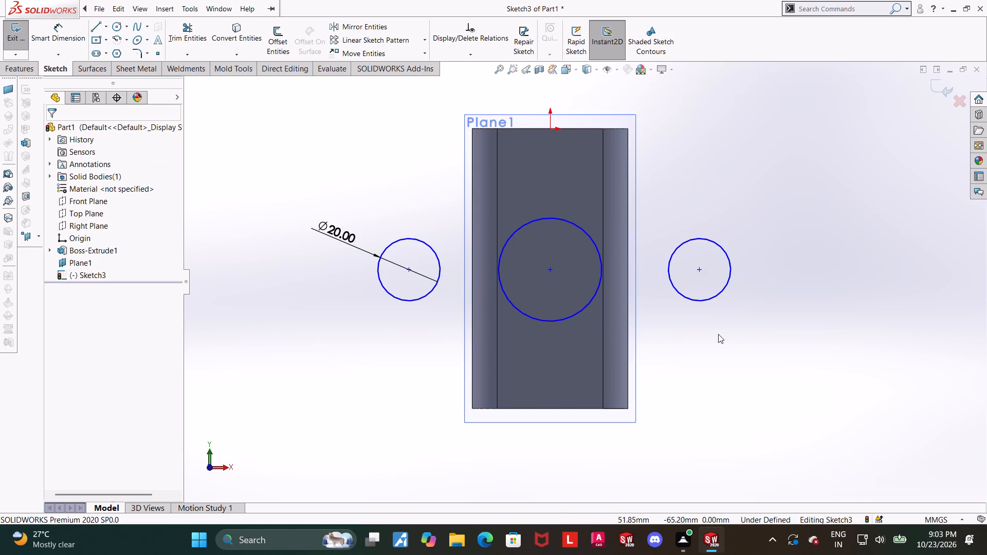
# Add a Vertical relation between the origin and the central circle's centre.
pyautogui.click(552, 129)
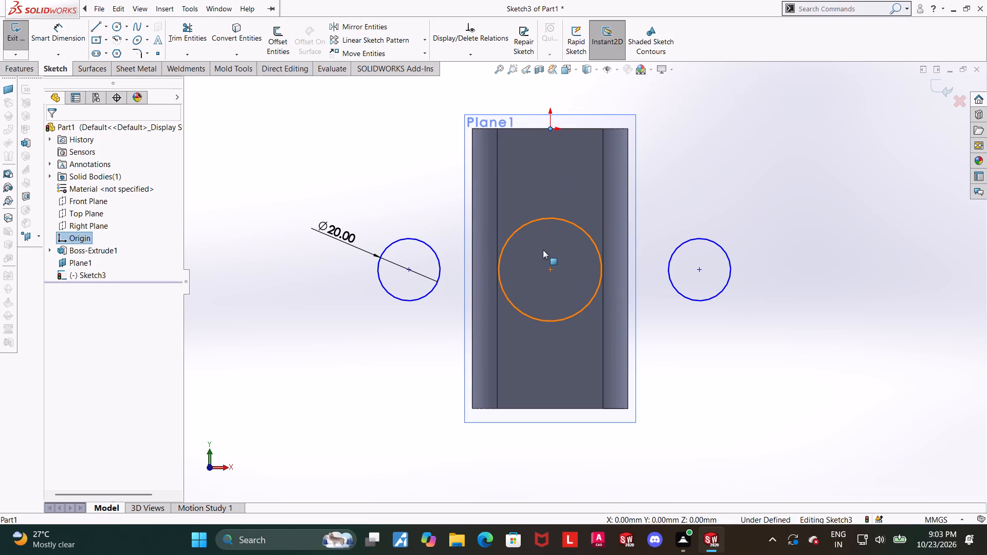
pyautogui.keyDown('ctrl'); pyautogui.click(547, 270); pyautogui.keyUp('ctrl')
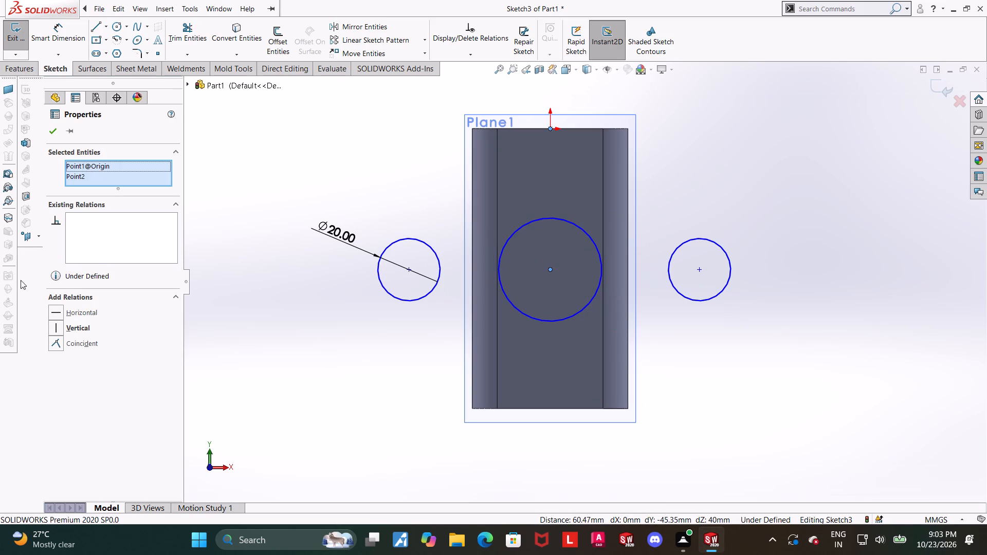
pyautogui.click(54, 327)
pyautogui.click(427, 342)
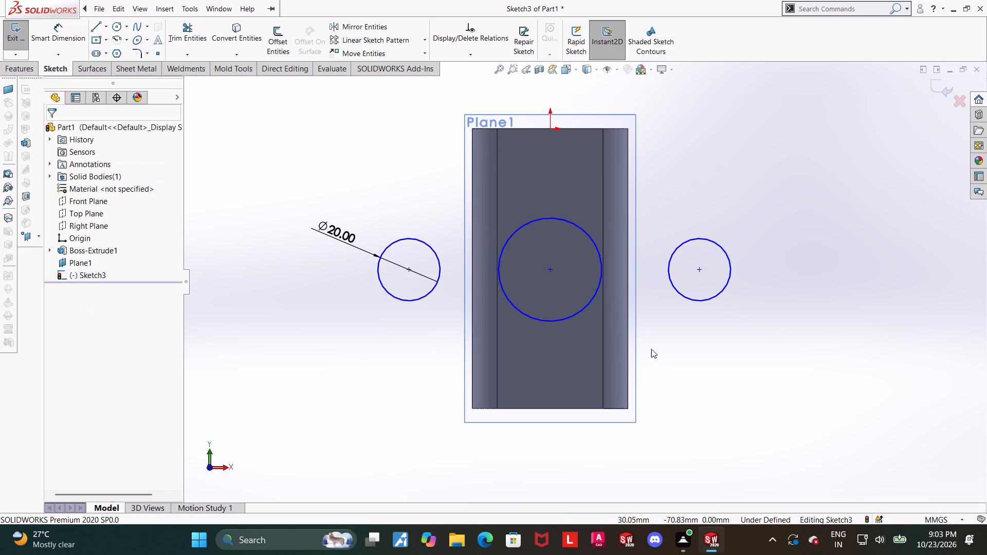
pyautogui.scroll(1, 651, 349)
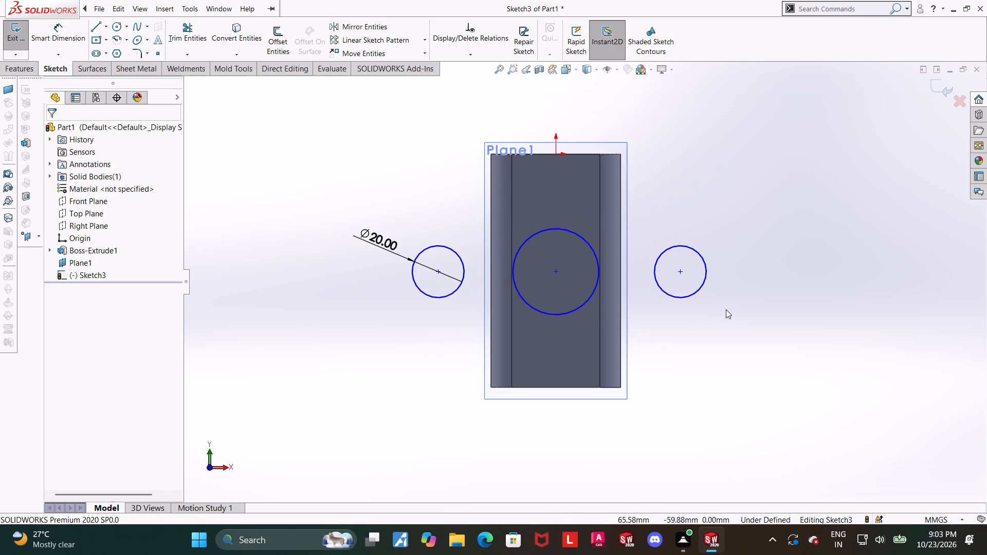
pyautogui.scroll(1, 726, 309)
pyautogui.scroll(-1, 688, 262)
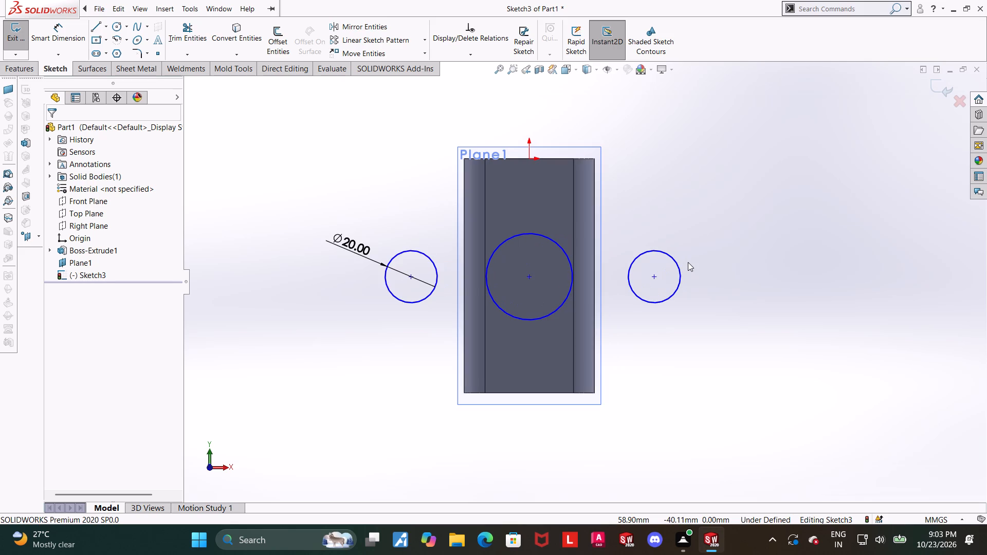
pyautogui.press('Escape')
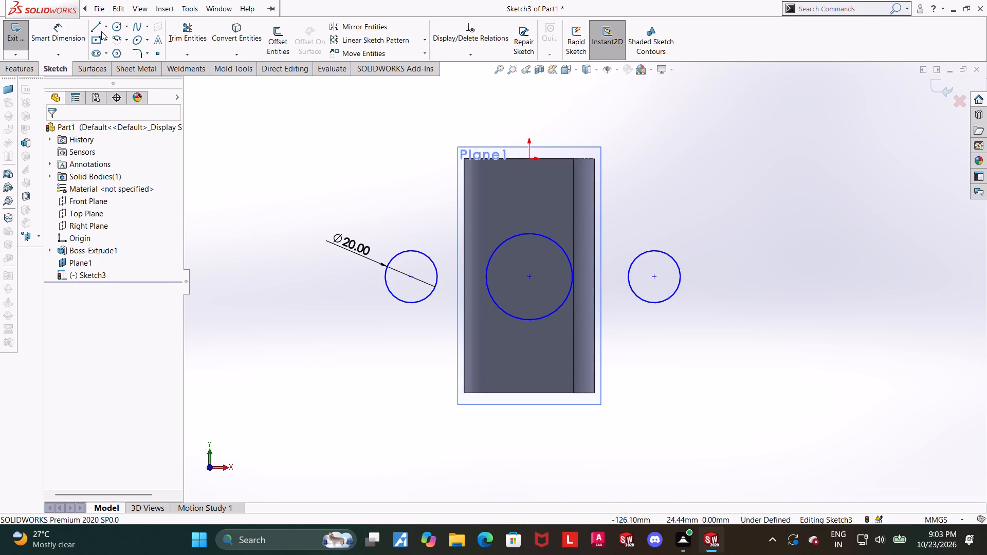
# Draw a horizontal centerline joining the centres of the two small outer circles.
pyautogui.click(105, 30)
pyautogui.click(105, 55)
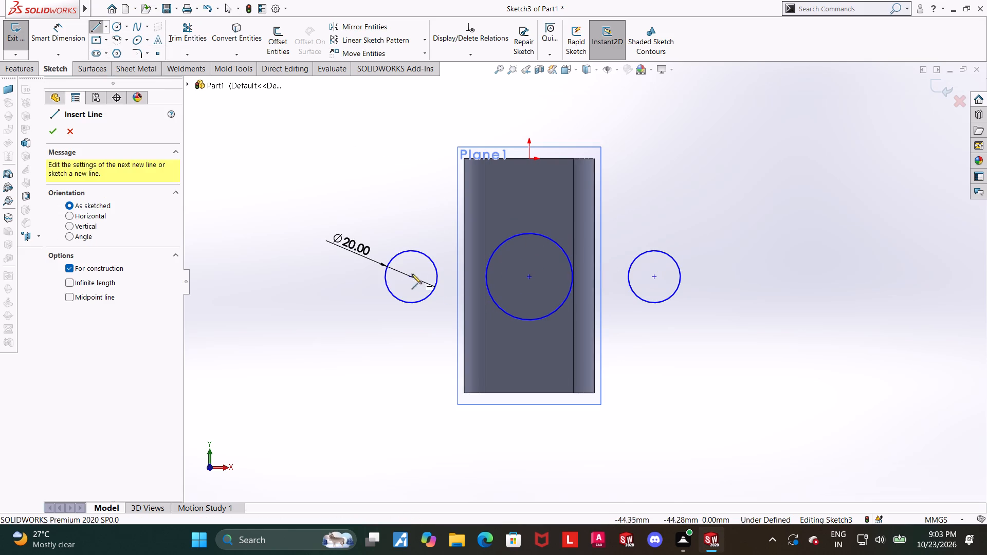
pyautogui.click(409, 276)
pyautogui.click(652, 276)
pyautogui.press('Escape')
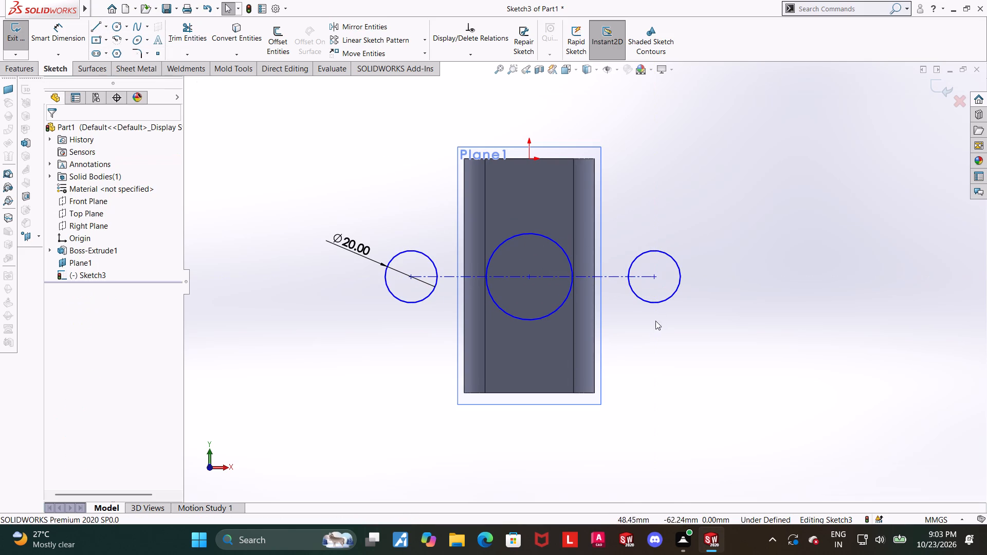
pyautogui.press('Escape')
pyautogui.press('Escape')
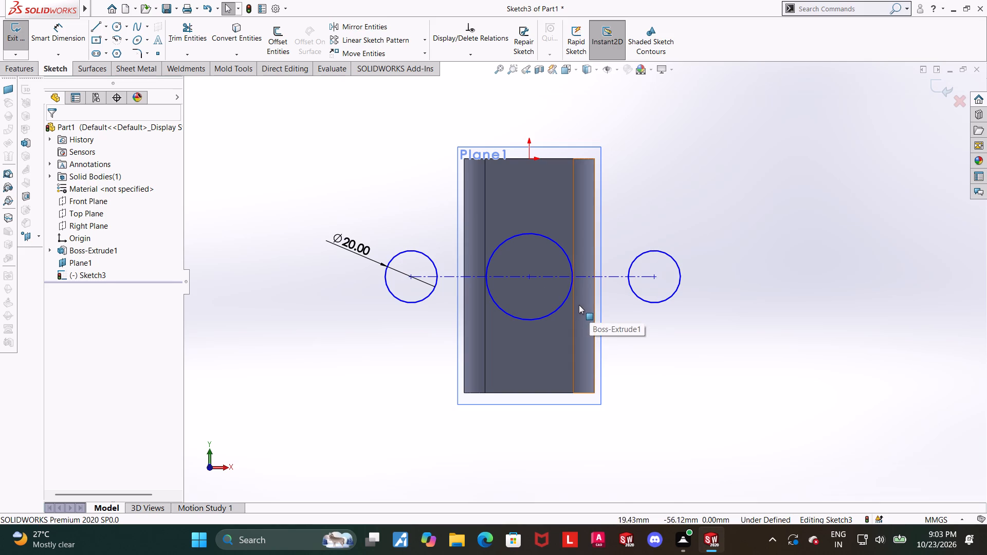
# Dimension the distance between the centres of the two small outer circles as 100 mm.
pyautogui.scroll(1, 574, 302)
pyautogui.scroll(-3, 572, 274)
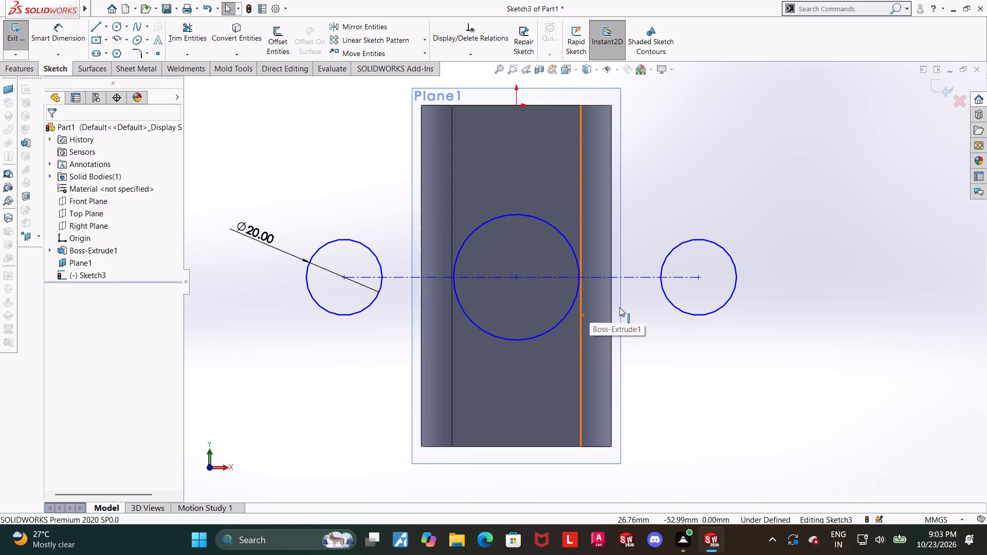
pyautogui.scroll(1, 618, 308)
pyautogui.scroll(-2, 570, 245)
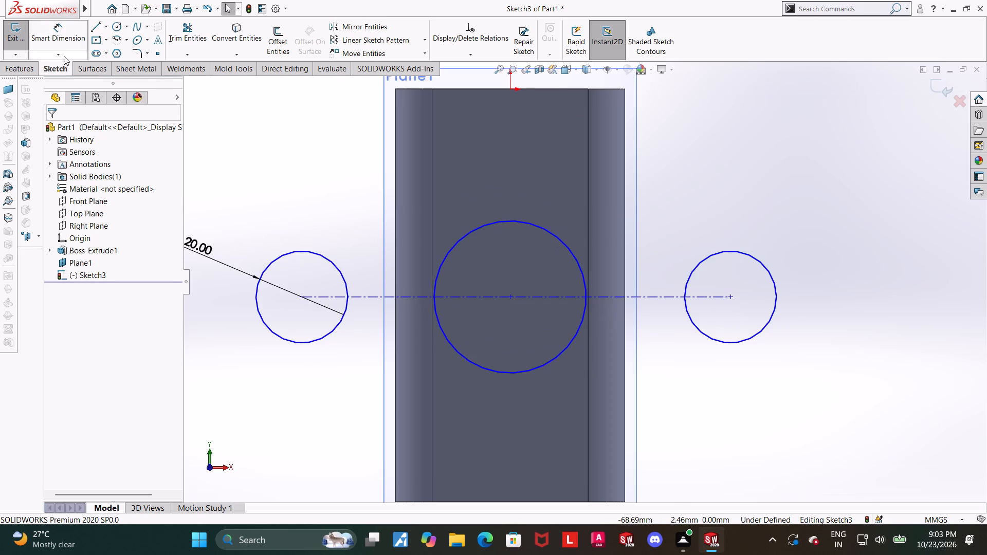
pyautogui.click(58, 32)
pyautogui.scroll(2, 470, 236)
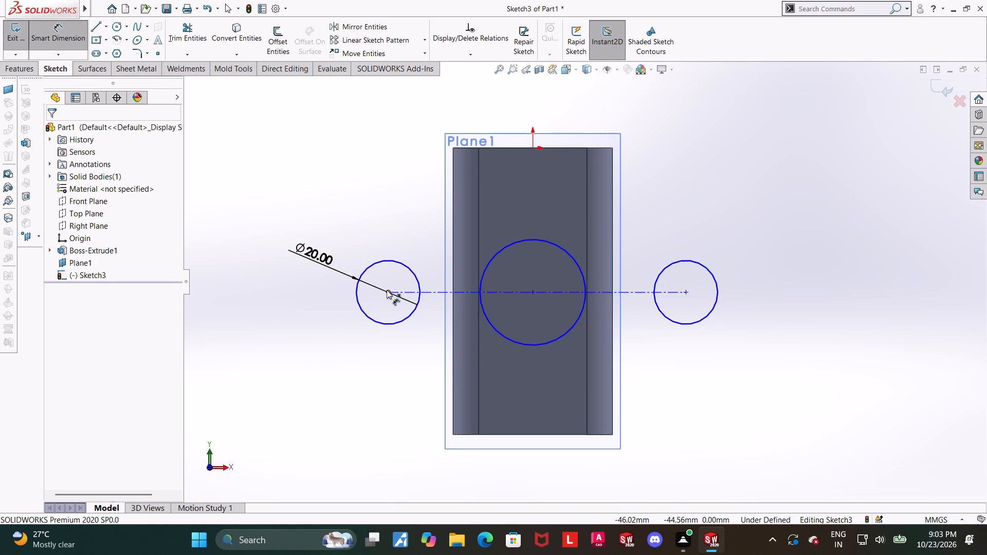
pyautogui.click(387, 290)
pyautogui.click(685, 289)
pyautogui.scroll(2, 680, 286)
pyautogui.click(622, 147)
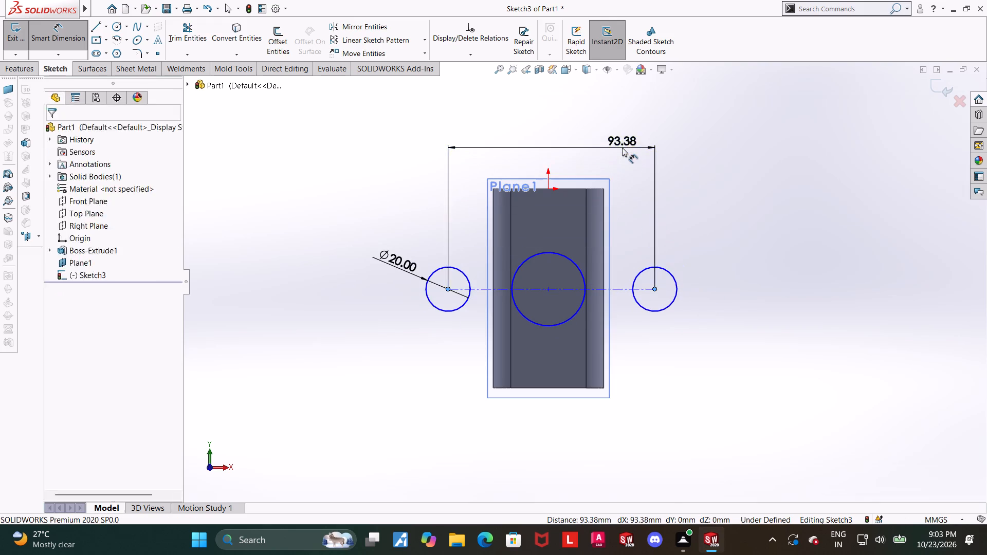
pyautogui.write('100')
pyautogui.press('Return')
pyautogui.press('Escape')
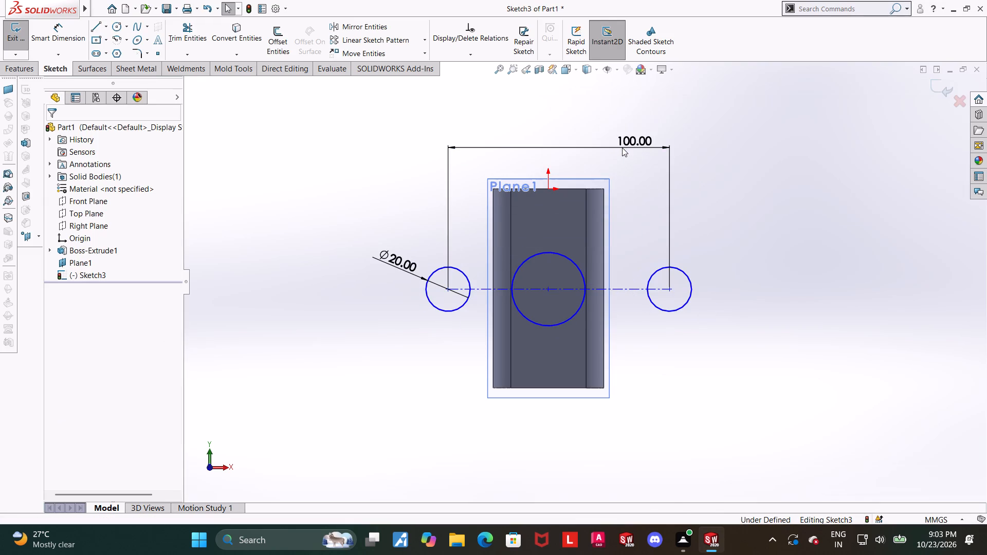
pyautogui.click(761, 172)
# Draw a short vertical centerline downward from the origin, ending above the central circle.
pyautogui.scroll(1, 665, 295)
pyautogui.scroll(-3, 656, 297)
pyautogui.click(661, 368)
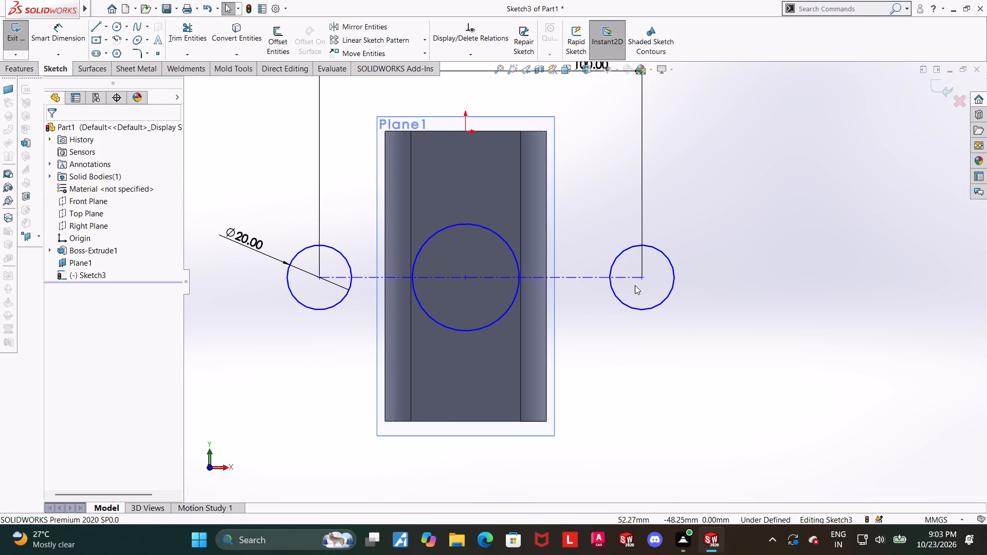
pyautogui.click(641, 280)
pyautogui.click(633, 364)
pyautogui.scroll(1, 633, 357)
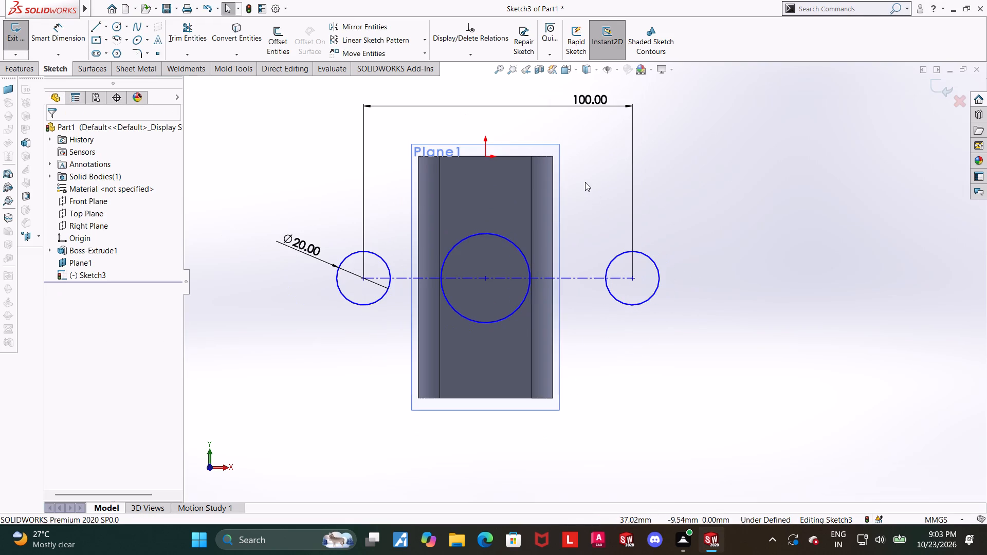
pyautogui.scroll(-1, 585, 182)
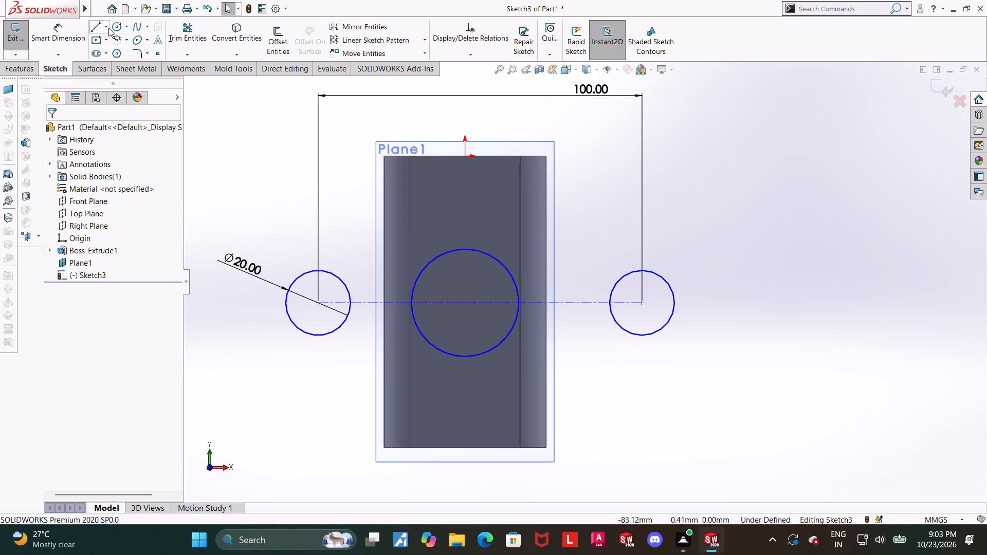
pyautogui.click(108, 28)
pyautogui.click(105, 51)
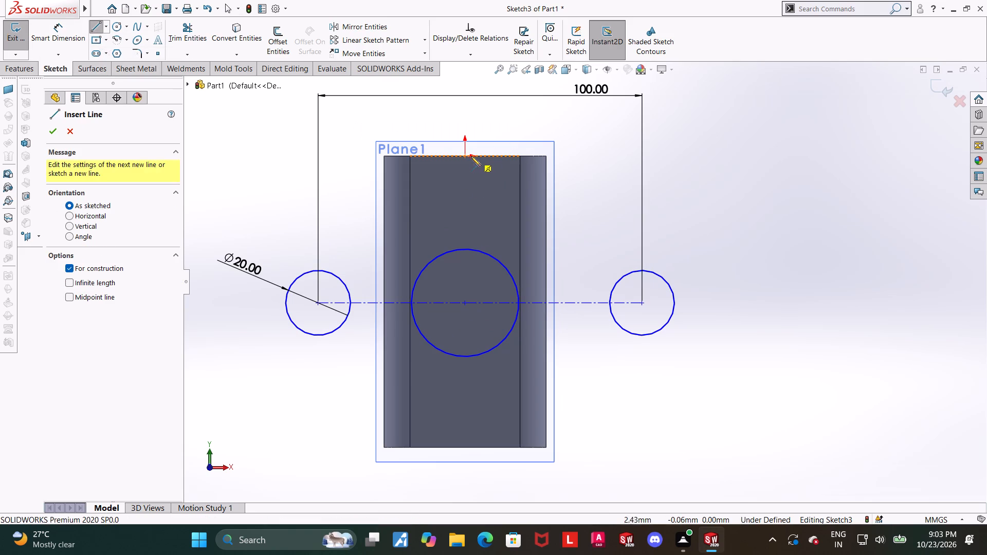
pyautogui.click(464, 156)
pyautogui.click(462, 198)
pyautogui.press('Escape')
pyautogui.press('Escape')
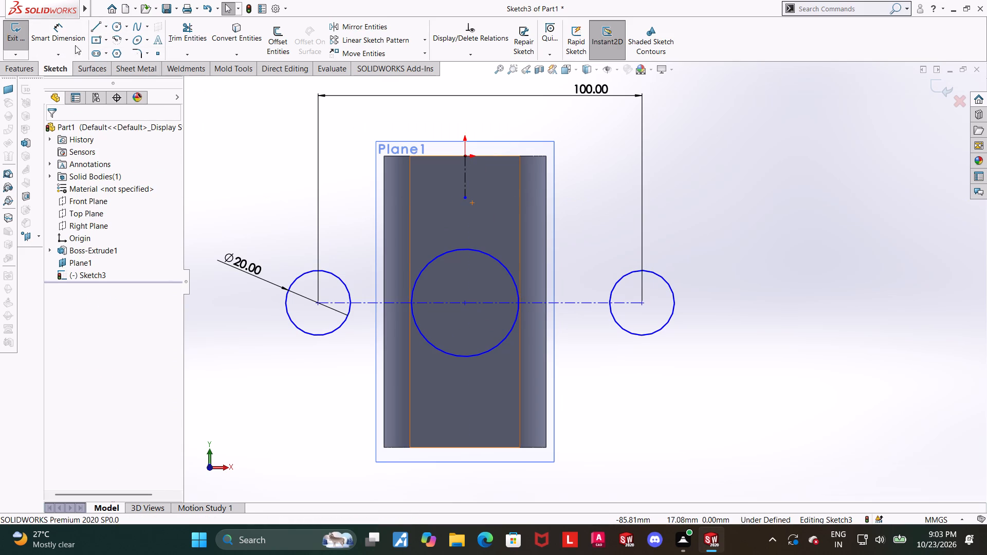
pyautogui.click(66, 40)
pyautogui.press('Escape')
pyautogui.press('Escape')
# Make the two small outer circles symmetric about the short vertical centerline.
pyautogui.click(624, 277)
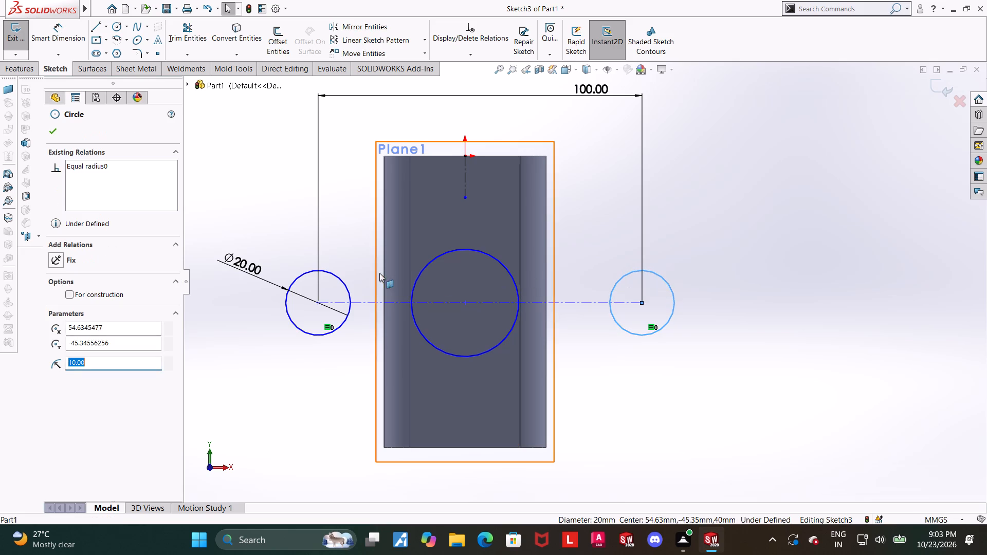
pyautogui.keyDown('ctrl'); pyautogui.click(340, 275); pyautogui.keyUp('ctrl')
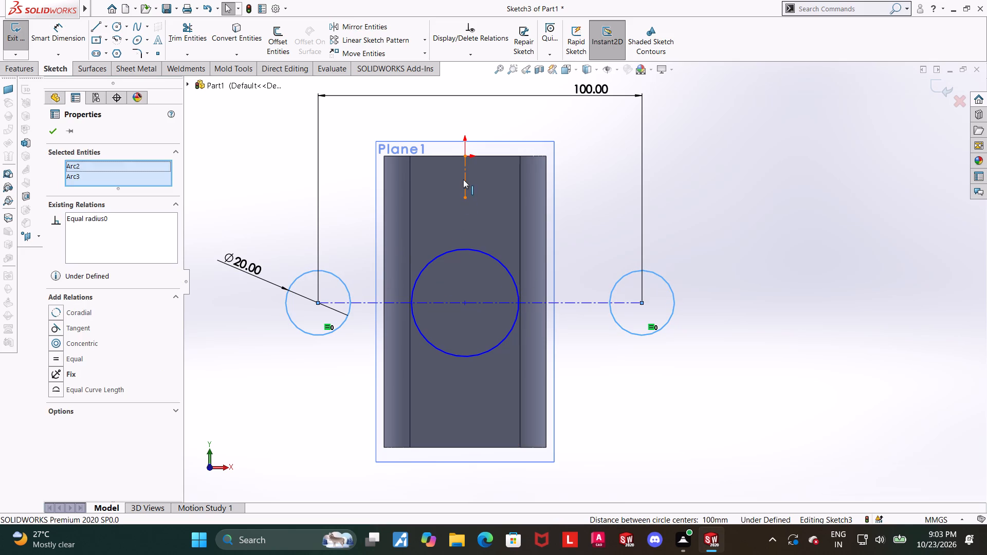
pyautogui.keyDown('ctrl'); pyautogui.click(464, 178); pyautogui.keyUp('ctrl')
pyautogui.click(56, 320)
pyautogui.click(755, 367)
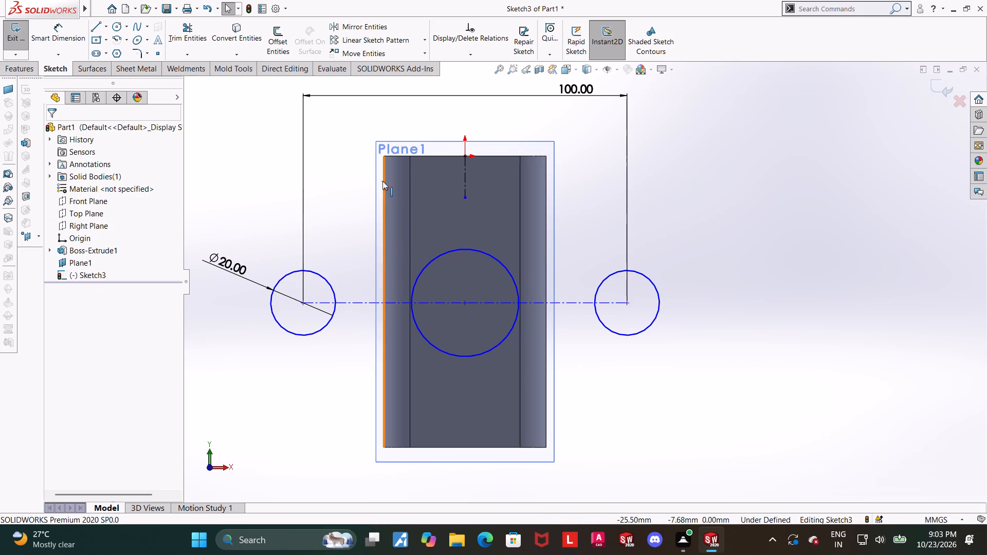
# Draw a horizontal line about 33 mm long just above the central circle, continued by a sloping line ending on the small circle on the positive X side.
pyautogui.click(99, 26)
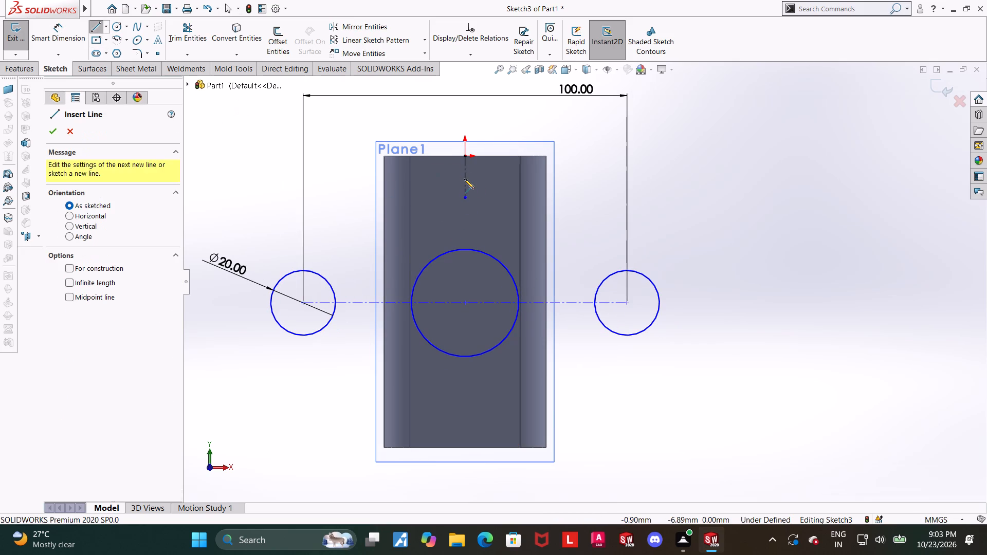
pyautogui.scroll(1, 464, 179)
pyautogui.scroll(1, 524, 181)
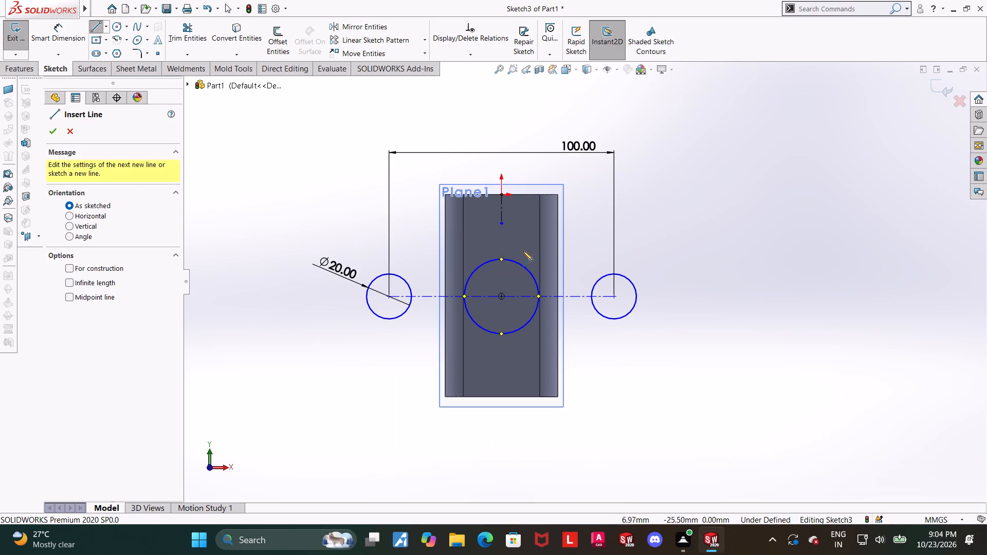
pyautogui.scroll(-1, 575, 245)
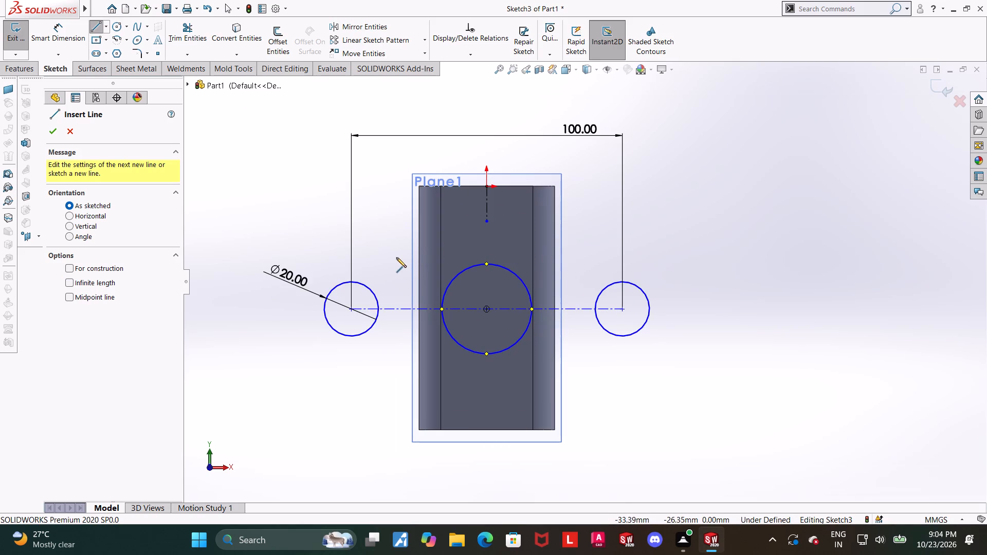
pyautogui.click(396, 258)
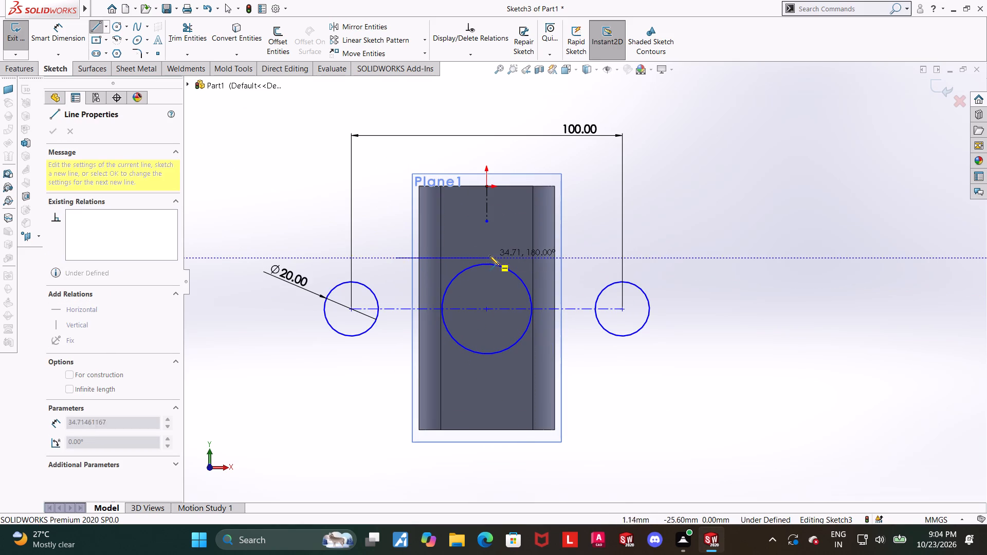
pyautogui.click(488, 256)
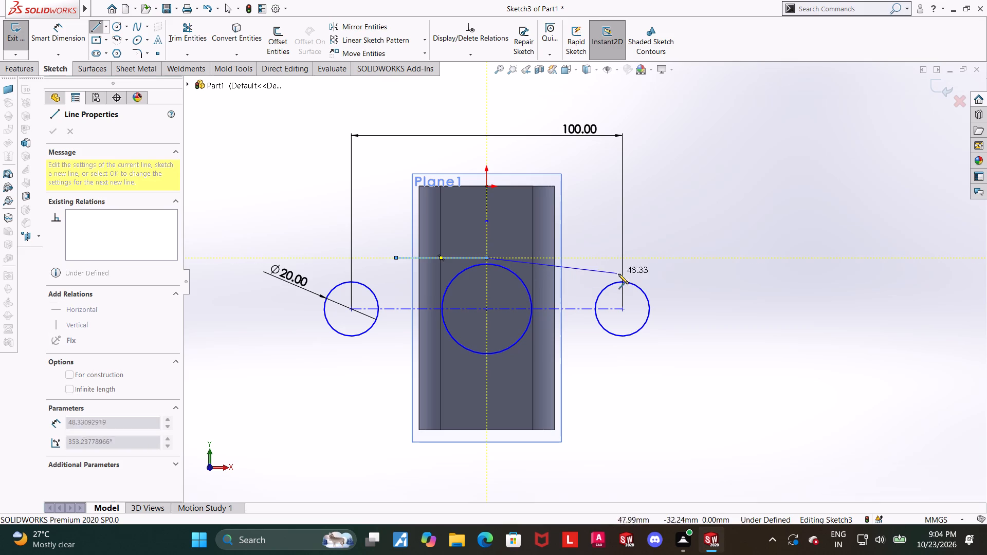
pyautogui.click(636, 283)
pyautogui.press('Escape')
pyautogui.press('Escape')
# Add a Tangent relation between the sloping line and the small circle on the positive X side.
pyautogui.click(642, 289)
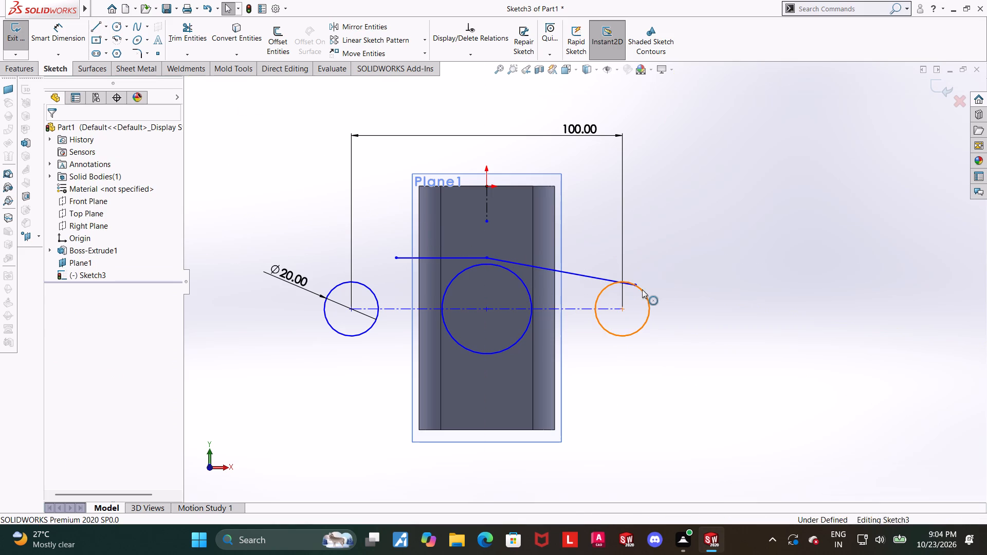
pyautogui.keyDown('ctrl'); pyautogui.click(598, 275); pyautogui.keyUp('ctrl')
pyautogui.click(57, 314)
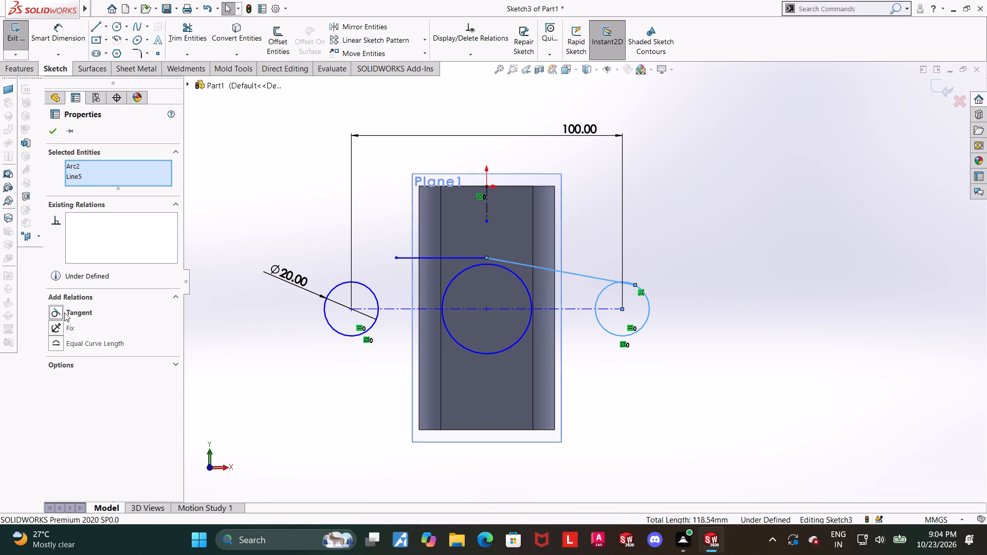
pyautogui.click(686, 327)
pyautogui.scroll(1, 692, 313)
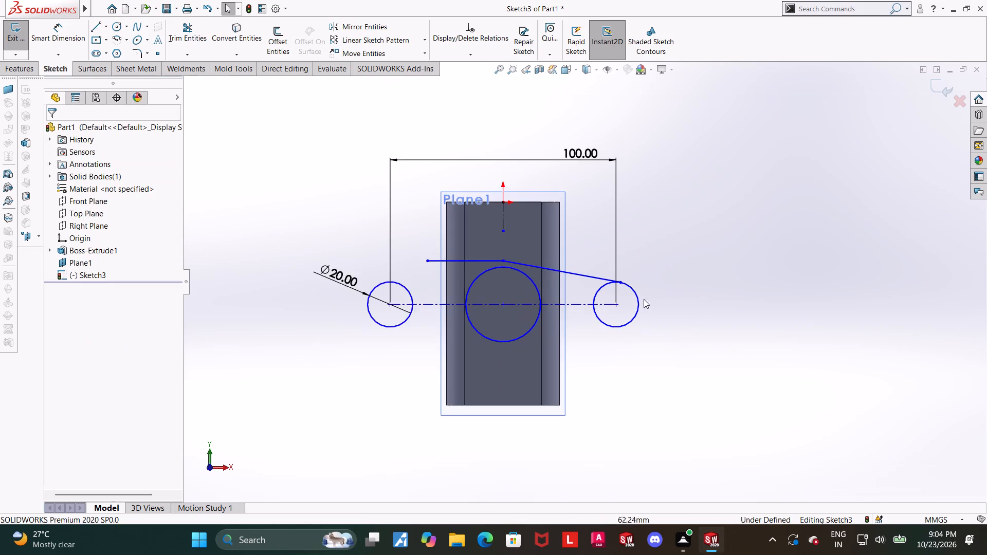
# Draw a sloping line from the underside of the small circle on the positive X side to the underside of the central circle.
pyautogui.scroll(-2, 633, 299)
pyautogui.press('Escape')
pyautogui.press('Escape')
pyautogui.click(98, 31)
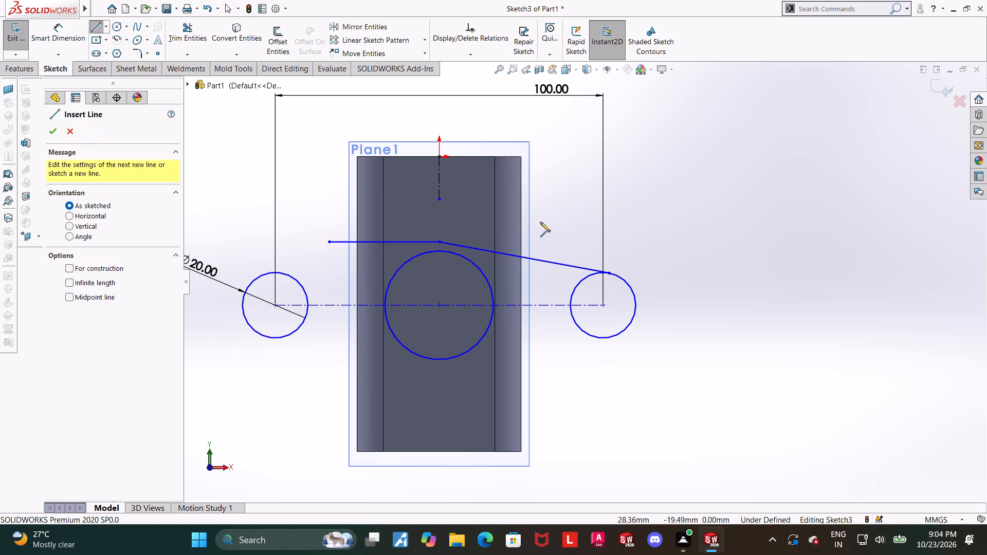
pyautogui.click(617, 336)
pyautogui.click(455, 360)
pyautogui.press('Escape')
pyautogui.press('Escape')
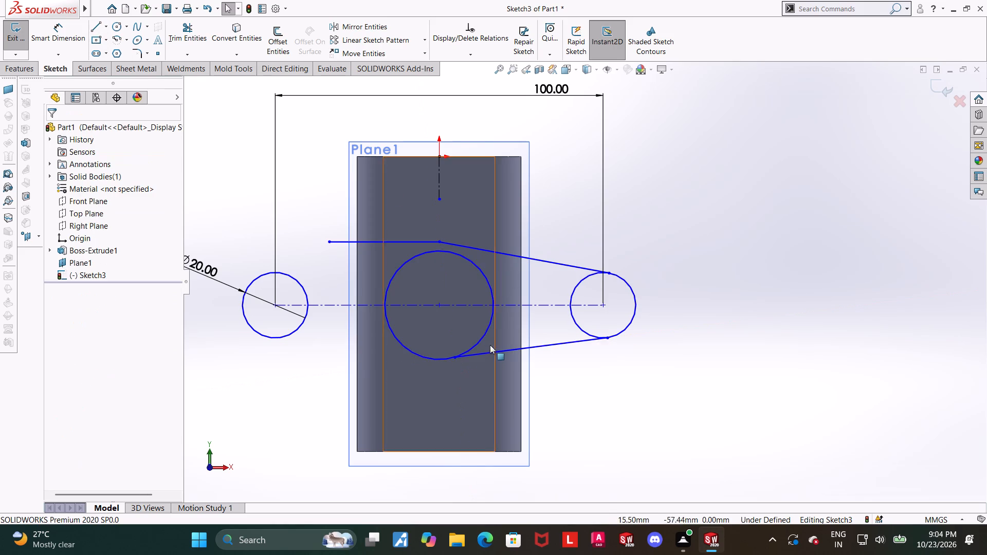
# Make the lower sloping line tangent to the central circle and to the small circle on the positive X side.
pyautogui.click(484, 333)
pyautogui.keyDown('ctrl'); pyautogui.click(498, 352); pyautogui.keyUp('ctrl')
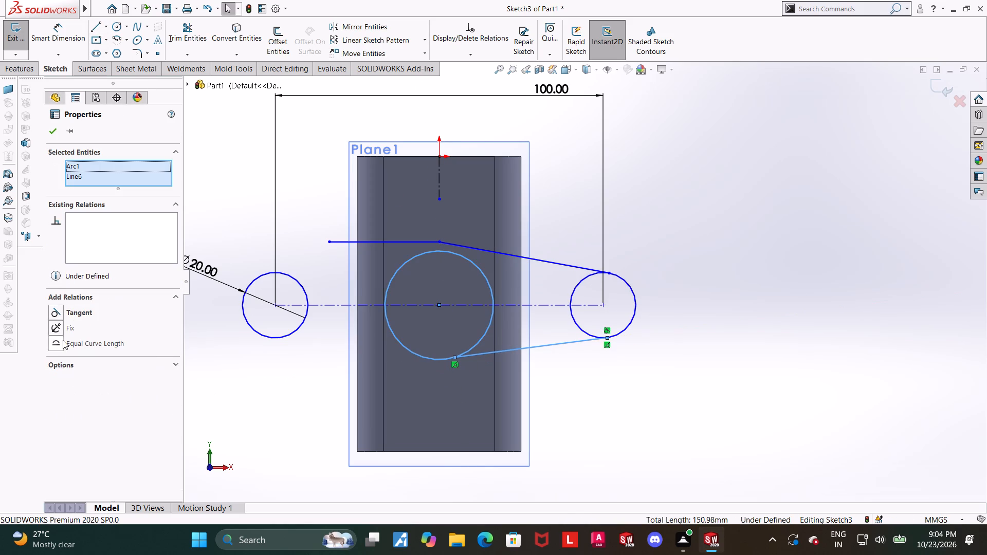
pyautogui.click(58, 319)
pyautogui.click(747, 464)
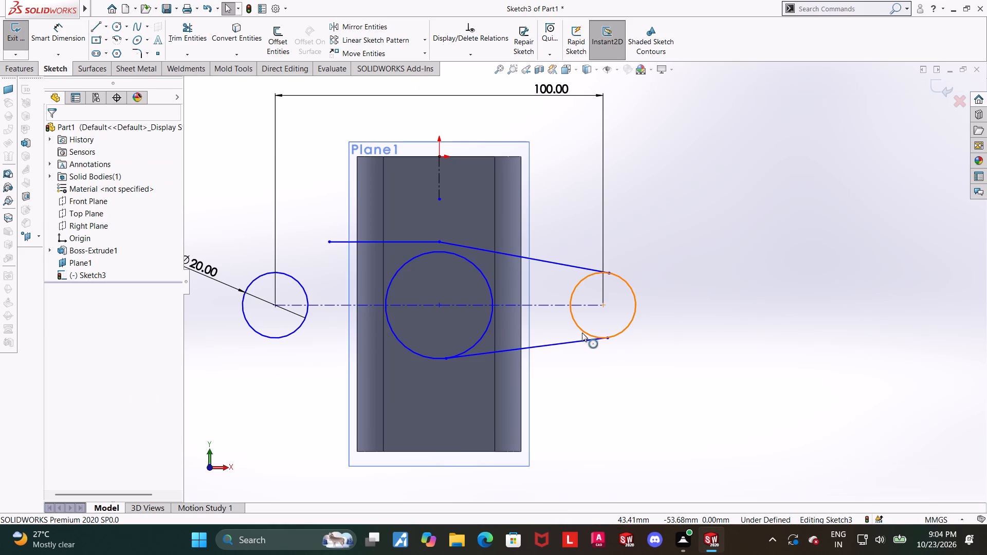
pyautogui.click(582, 332)
pyautogui.keyDown('ctrl'); pyautogui.click(579, 343); pyautogui.keyUp('ctrl')
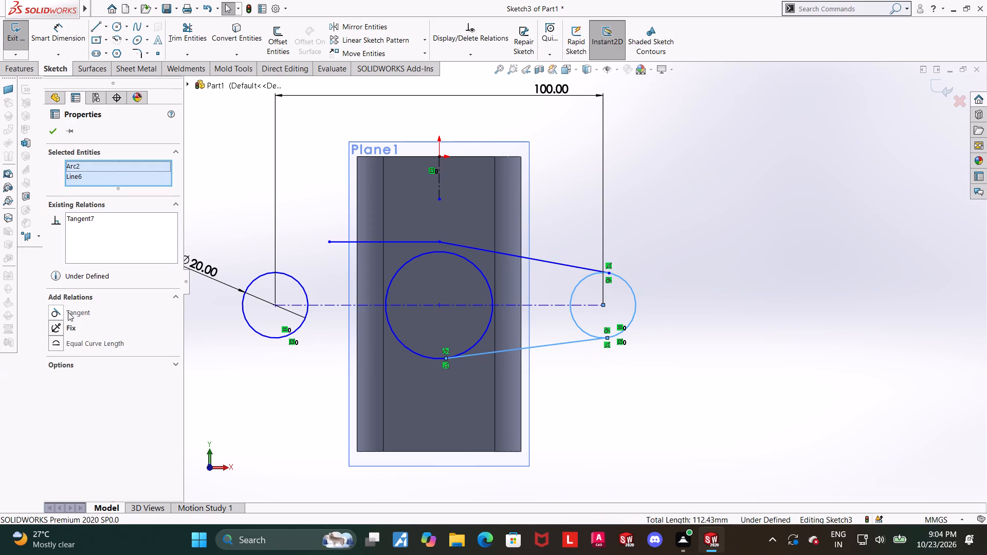
pyautogui.click(59, 311)
pyautogui.click(761, 425)
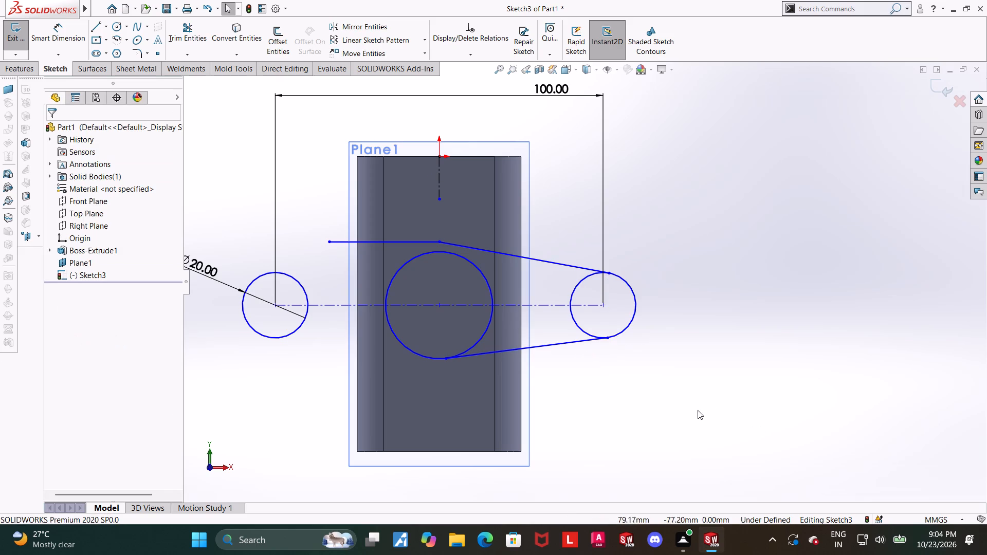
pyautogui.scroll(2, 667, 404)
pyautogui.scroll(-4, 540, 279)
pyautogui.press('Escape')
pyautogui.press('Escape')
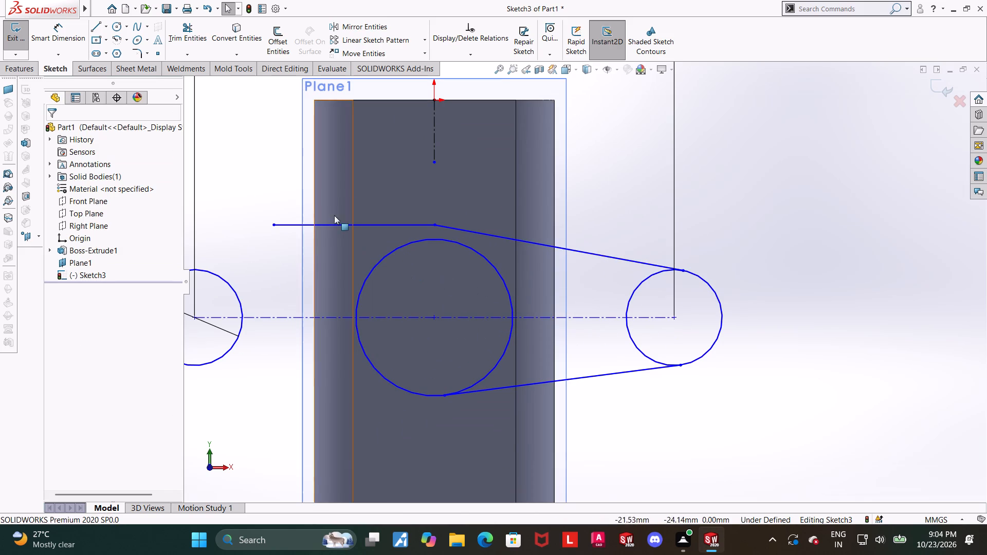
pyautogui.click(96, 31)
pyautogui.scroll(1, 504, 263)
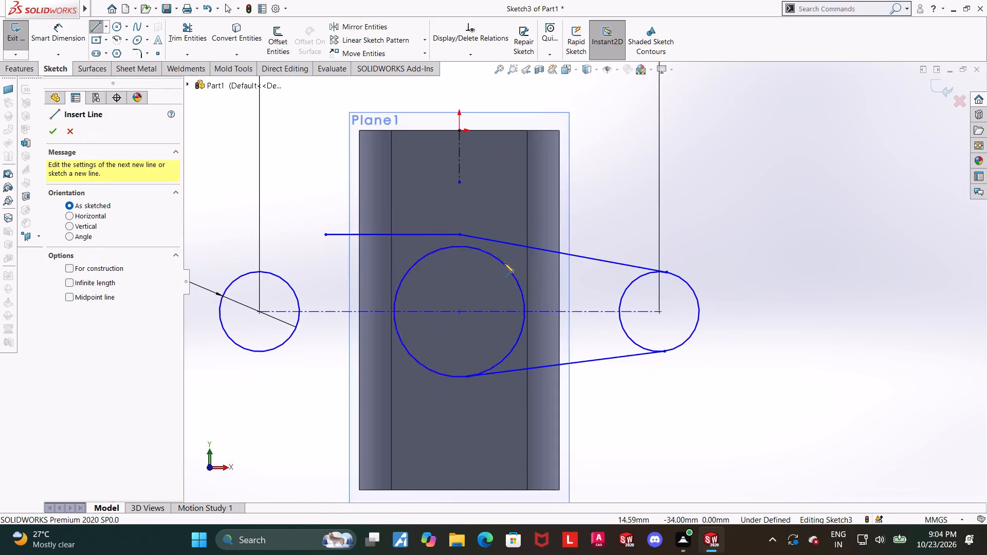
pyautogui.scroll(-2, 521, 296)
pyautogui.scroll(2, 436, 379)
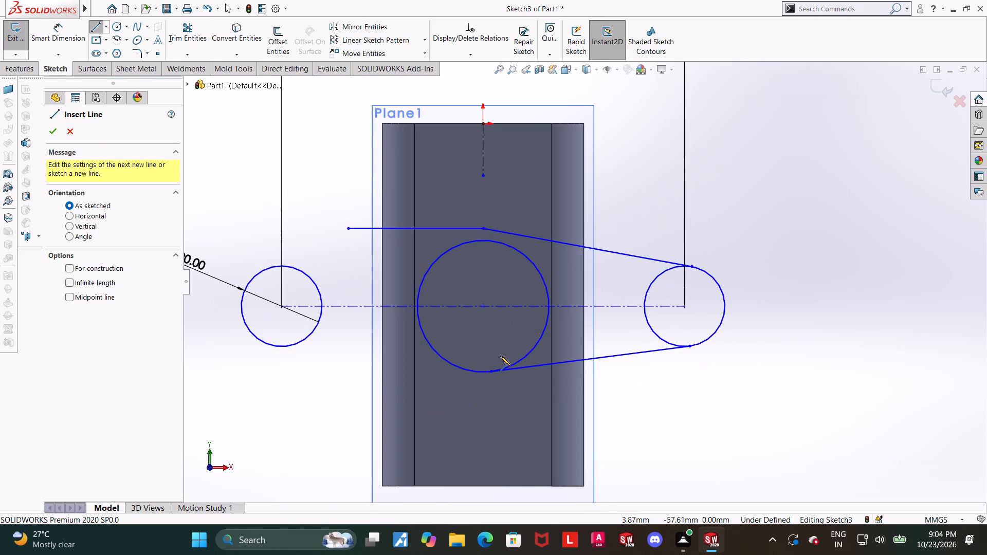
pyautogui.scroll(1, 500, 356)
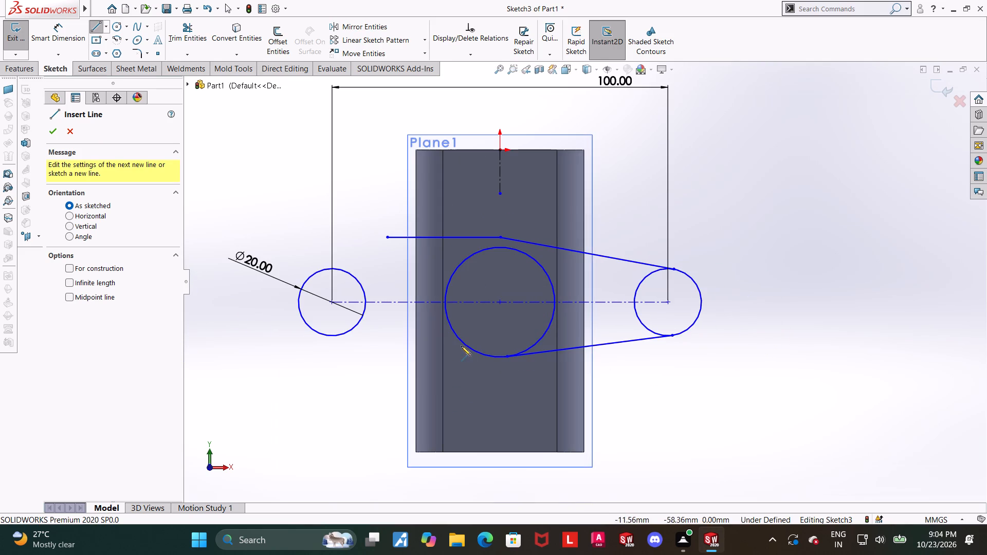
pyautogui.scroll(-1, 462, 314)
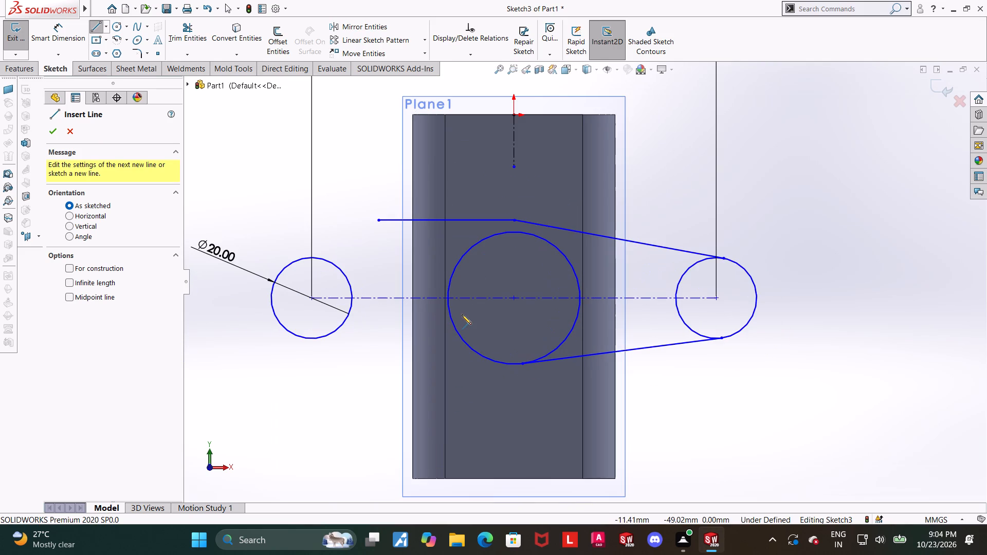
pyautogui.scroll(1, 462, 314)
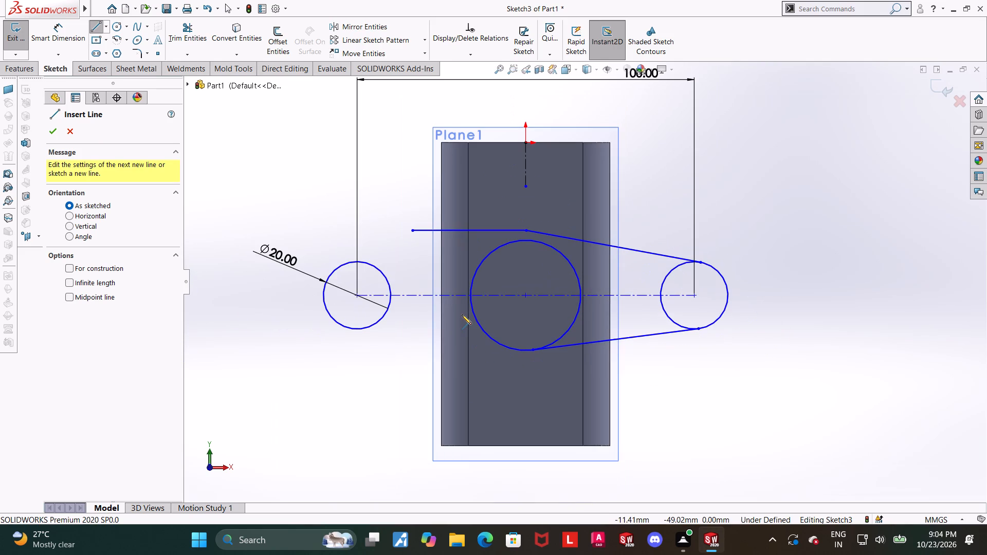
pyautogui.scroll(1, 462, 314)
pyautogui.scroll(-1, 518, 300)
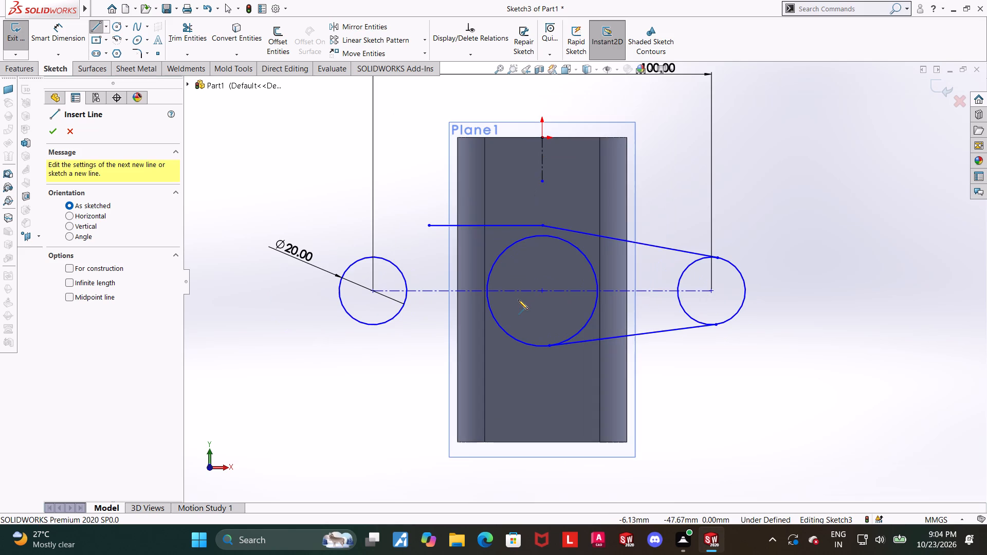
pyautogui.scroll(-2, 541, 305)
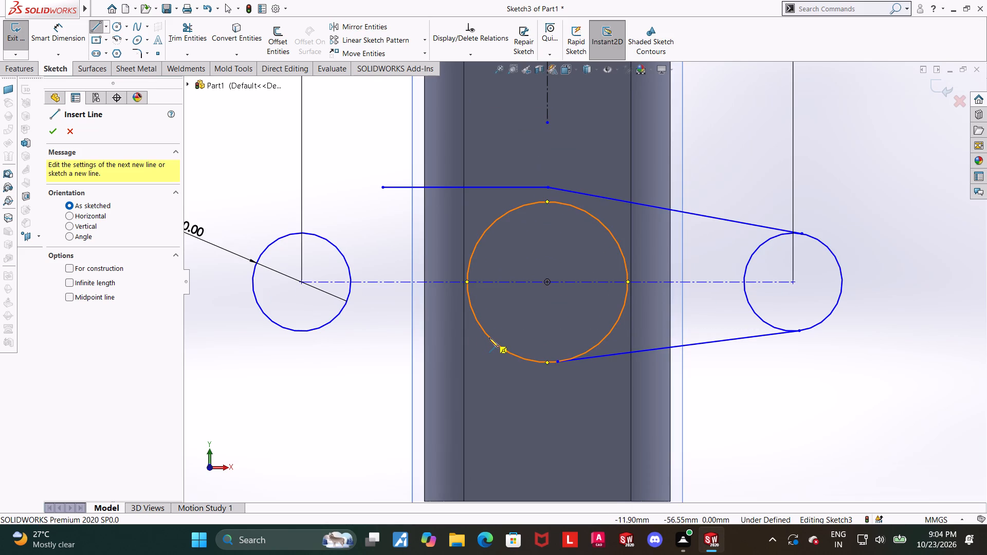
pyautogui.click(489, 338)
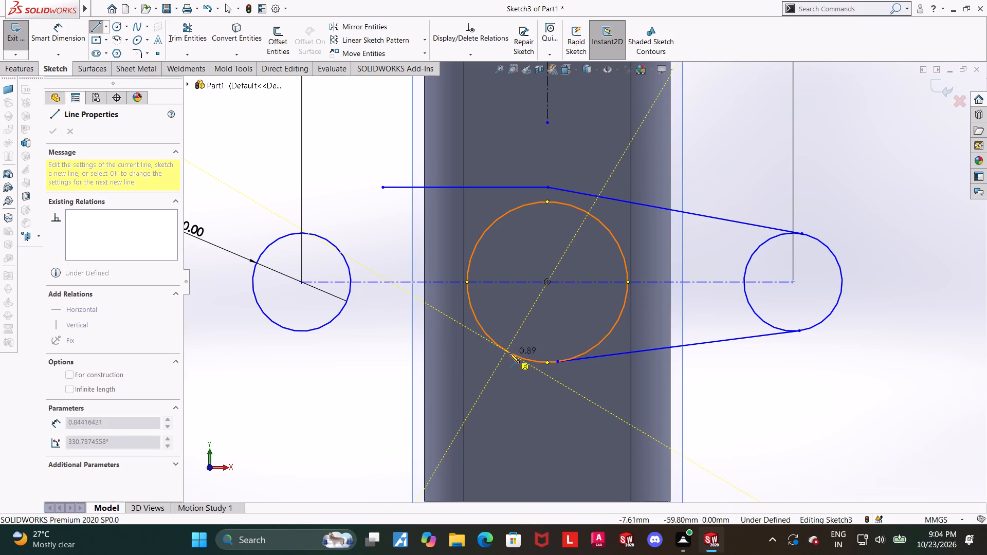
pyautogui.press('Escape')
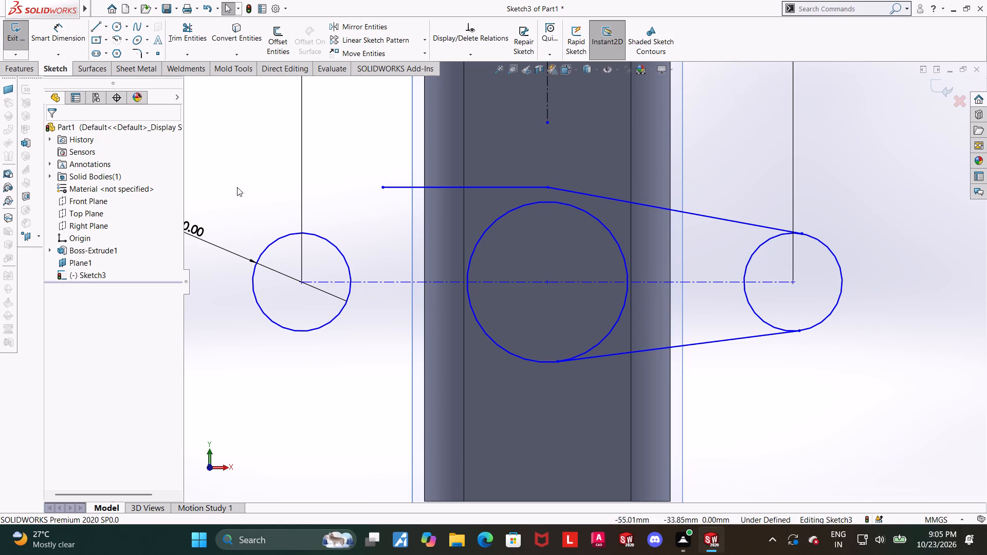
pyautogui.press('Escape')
# Draw an 18 mm or so horizontal line from the bottom of the negative X small circle, continued by a tangent arc of about 69 mm radius to the central circle.
pyautogui.click(93, 30)
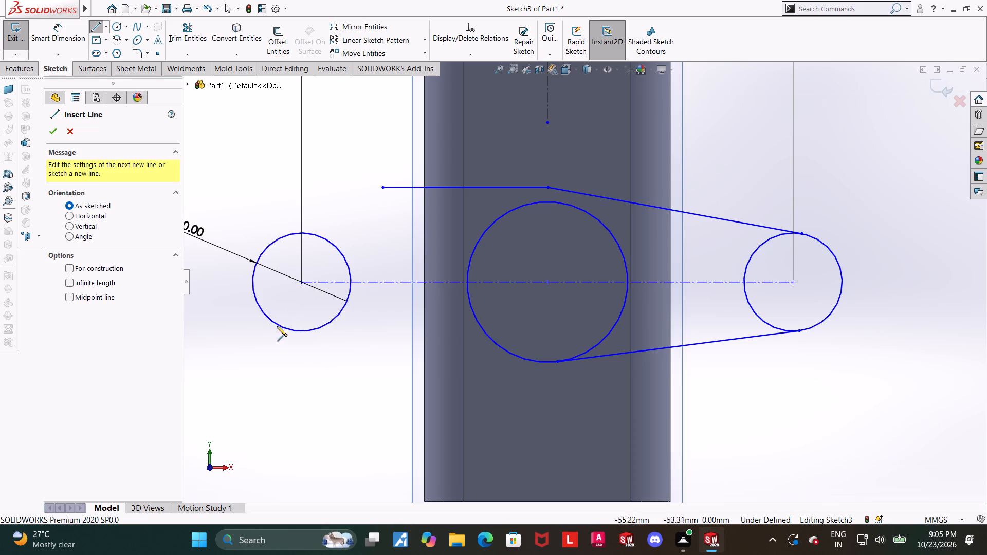
pyautogui.click(300, 332)
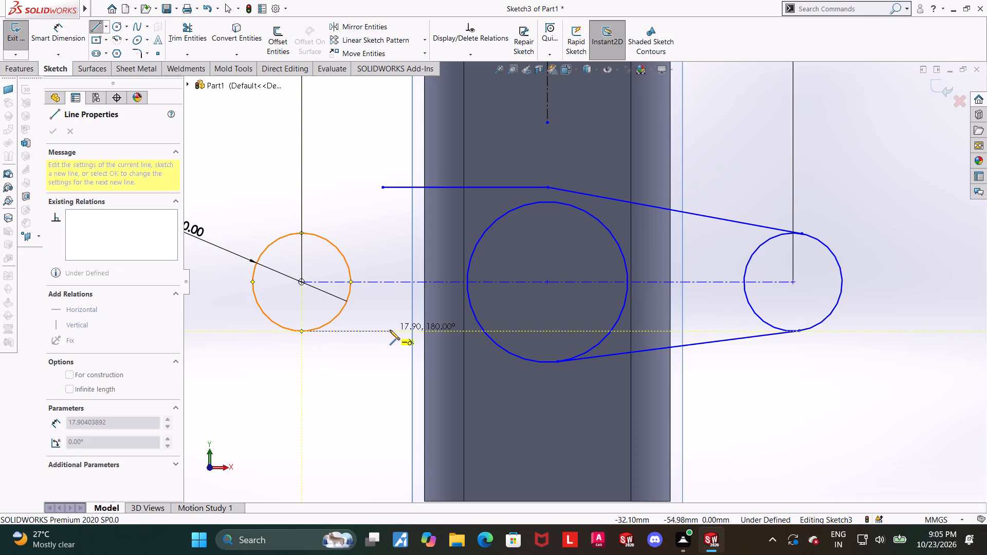
pyautogui.click(390, 330)
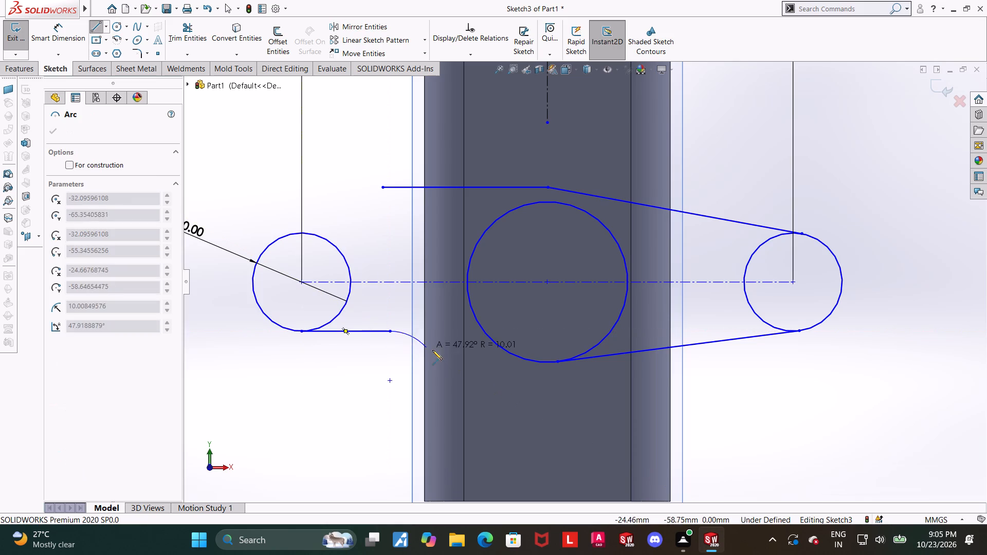
pyautogui.click(523, 359)
pyautogui.press('Escape')
pyautogui.press('Escape')
# Add a Tangent relation between the lower connecting arc and the central circle.
pyautogui.click(489, 345)
pyautogui.keyDown('ctrl'); pyautogui.click(487, 338); pyautogui.keyUp('ctrl')
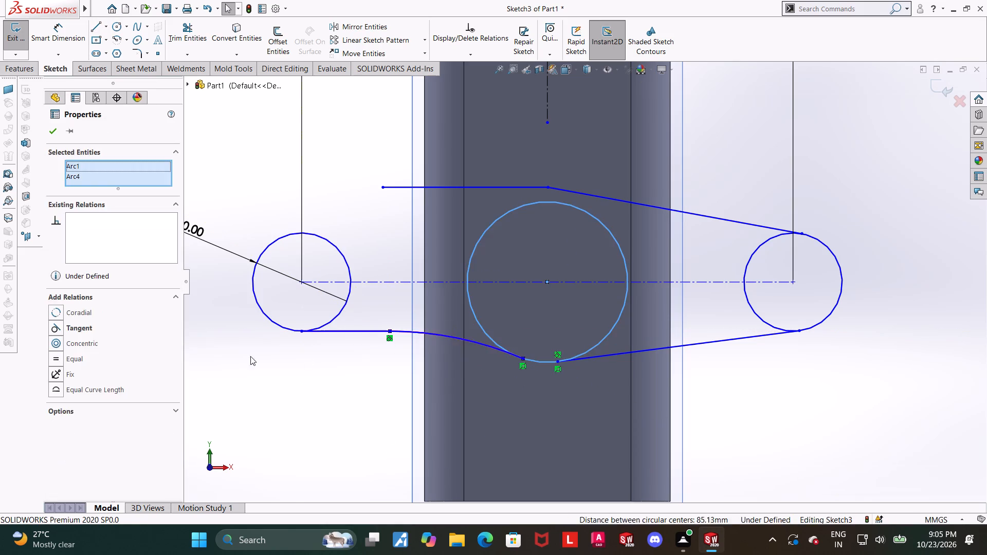
pyautogui.click(58, 324)
pyautogui.click(753, 414)
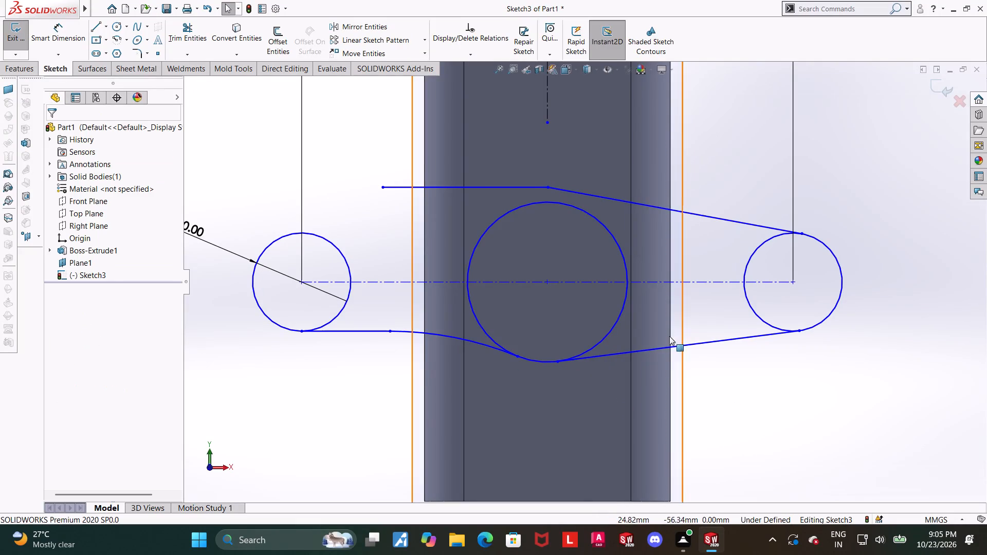
# Draw a concave three-point arc from the top of the small circle on the negative X side to the free end of the upper horizontal line.
pyautogui.scroll(1, 671, 347)
pyautogui.scroll(-2, 485, 192)
pyautogui.press('Escape')
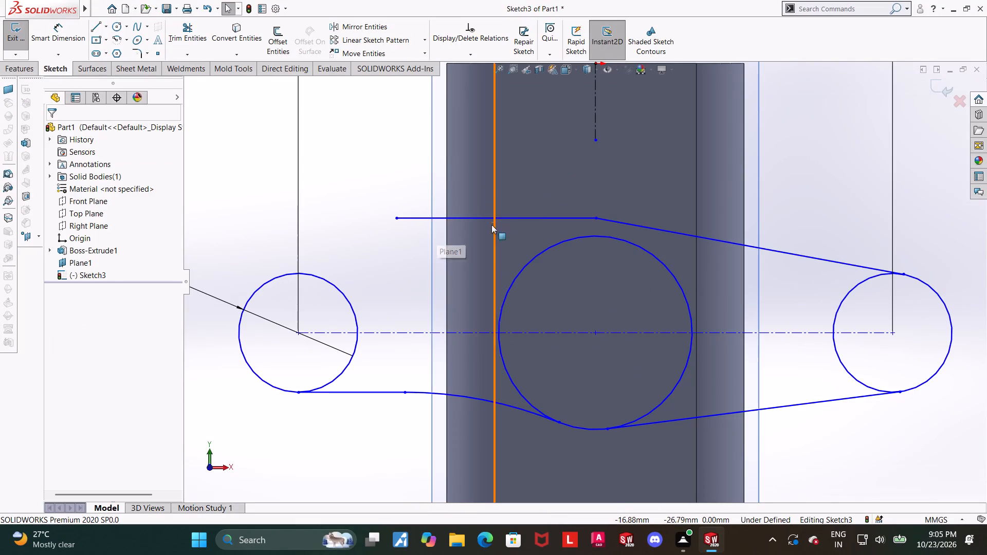
pyautogui.click(129, 40)
pyautogui.click(131, 80)
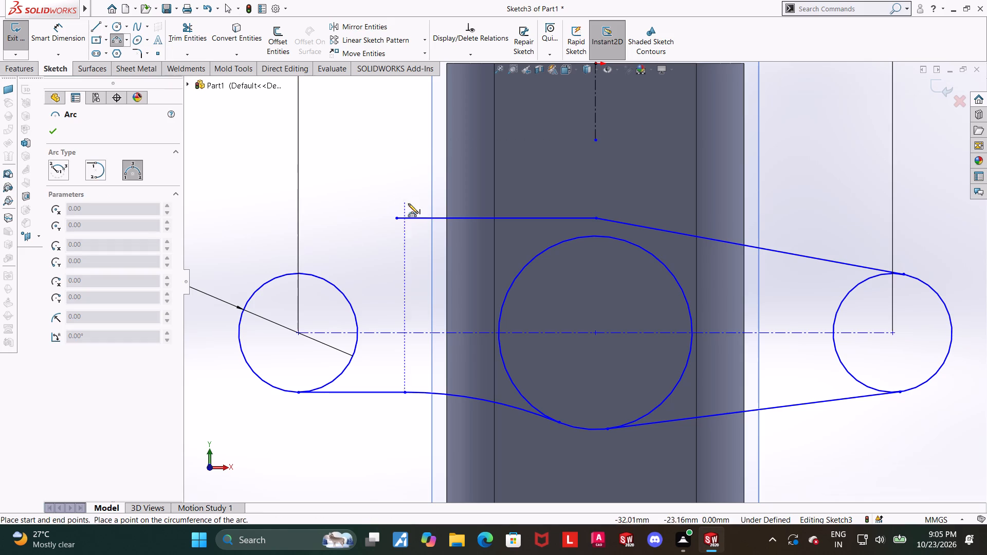
pyautogui.moveTo(293, 272); pyautogui.dragTo(298, 272)
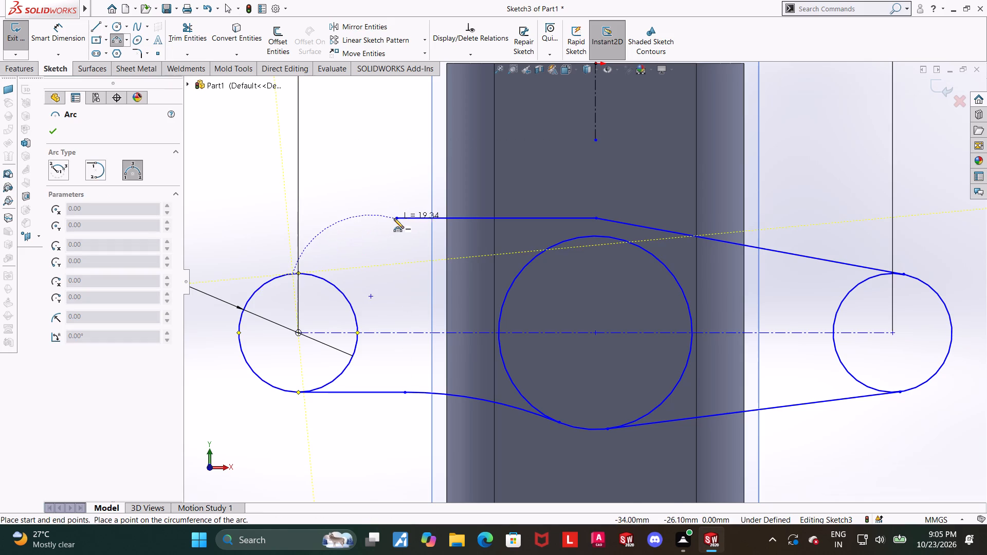
pyautogui.click(394, 218)
pyautogui.click(361, 261)
pyautogui.press('Escape')
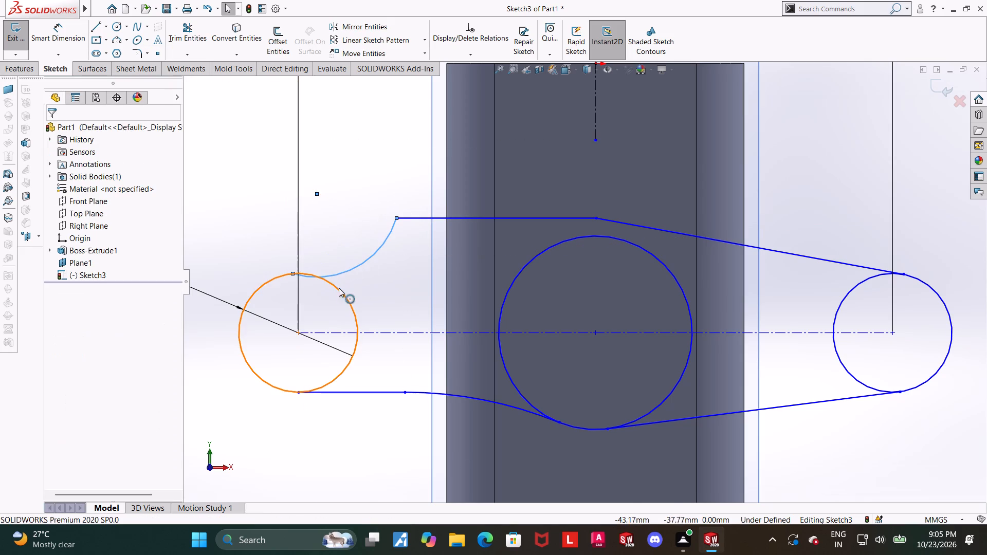
# Add a Tangent relation between the concave three-point arc and the small circle on the negative X side.
pyautogui.click(338, 289)
pyautogui.keyDown('ctrl'); pyautogui.click(345, 271); pyautogui.keyUp('ctrl')
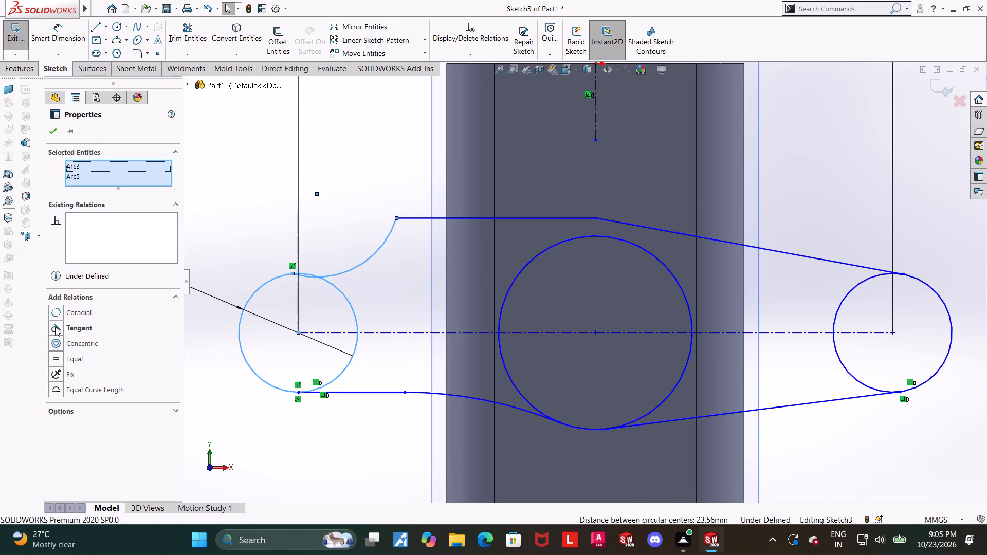
pyautogui.click(55, 327)
pyautogui.click(376, 165)
# Make the corner where the concave arc meets the upper horizontal line coincident with the block's vertical edge on the negative X side.
pyautogui.scroll(1, 395, 208)
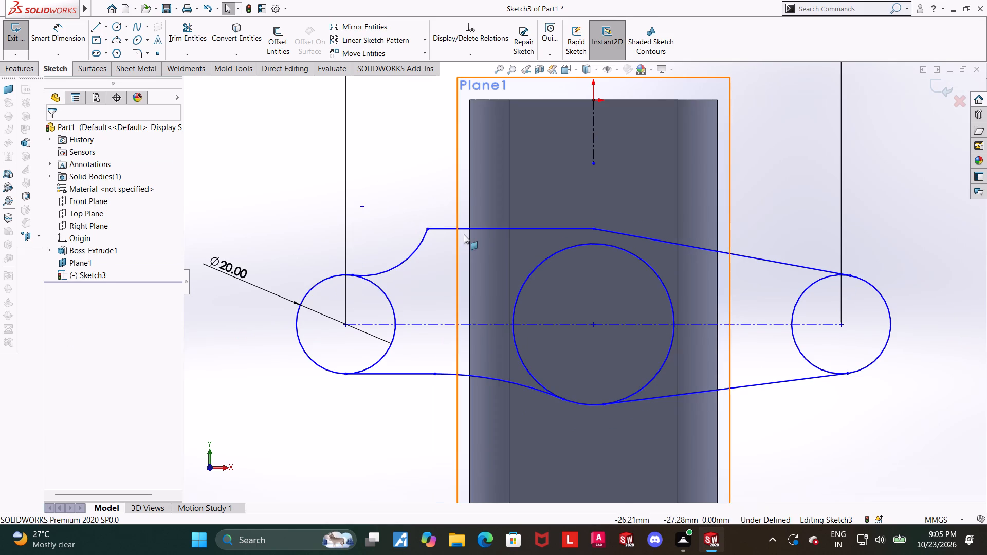
pyautogui.click(429, 230)
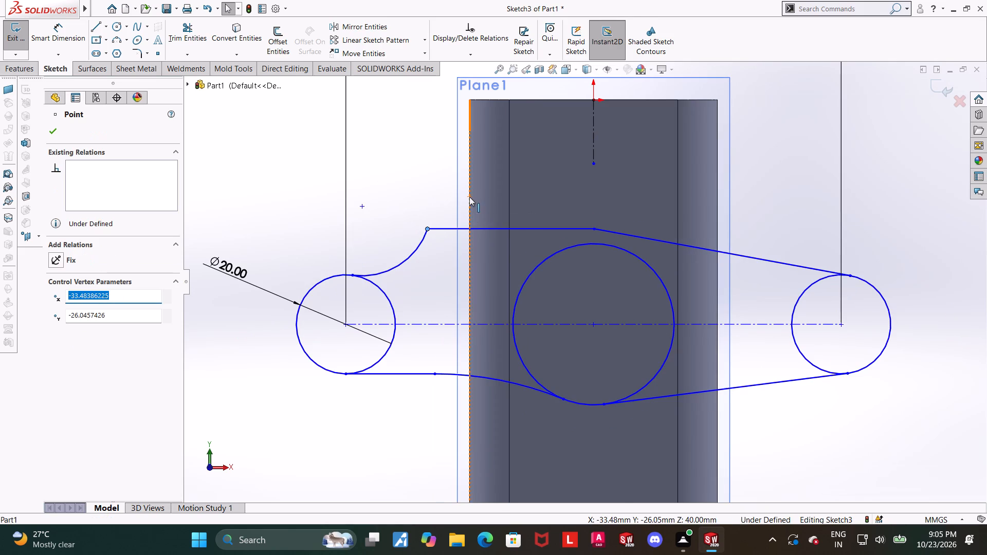
pyautogui.keyDown('ctrl'); pyautogui.click(468, 197); pyautogui.keyUp('ctrl')
pyautogui.click(50, 328)
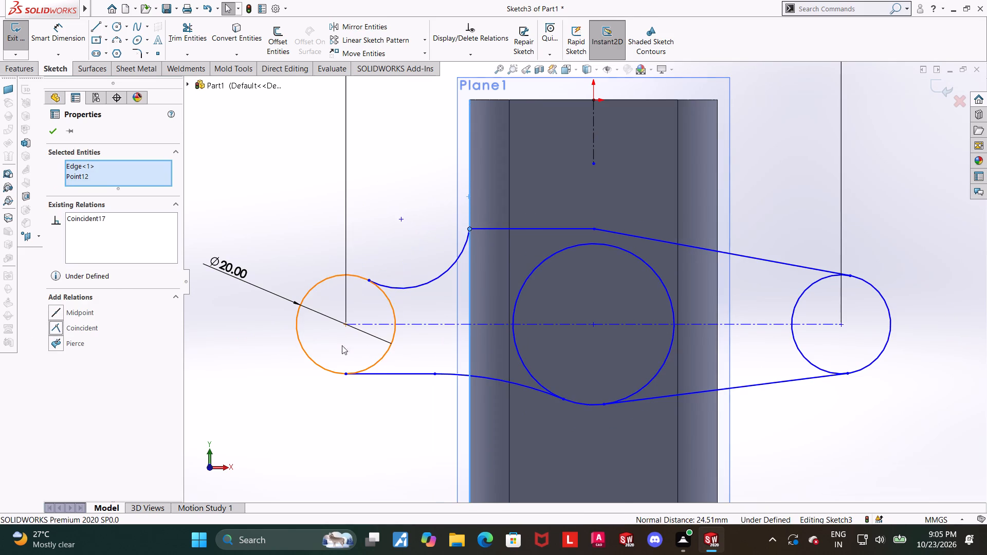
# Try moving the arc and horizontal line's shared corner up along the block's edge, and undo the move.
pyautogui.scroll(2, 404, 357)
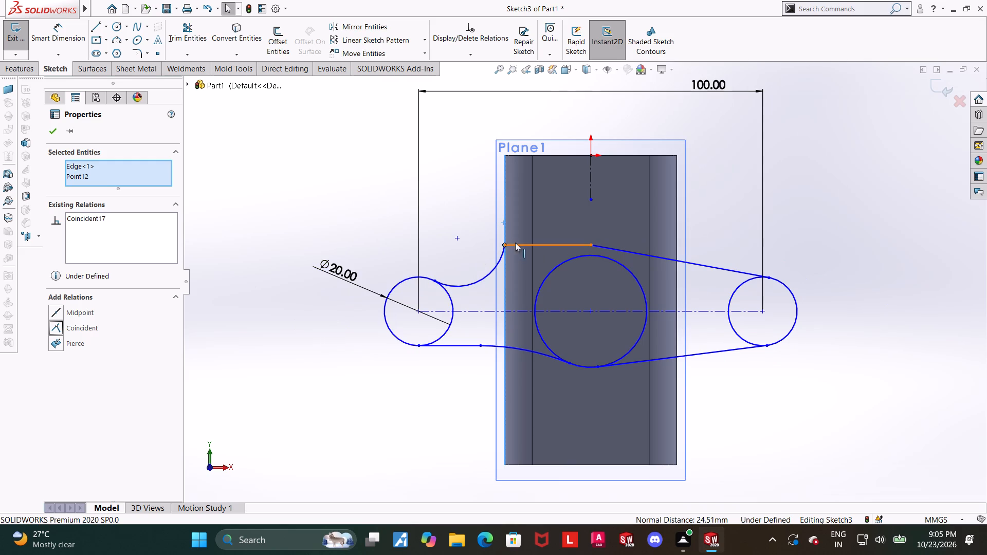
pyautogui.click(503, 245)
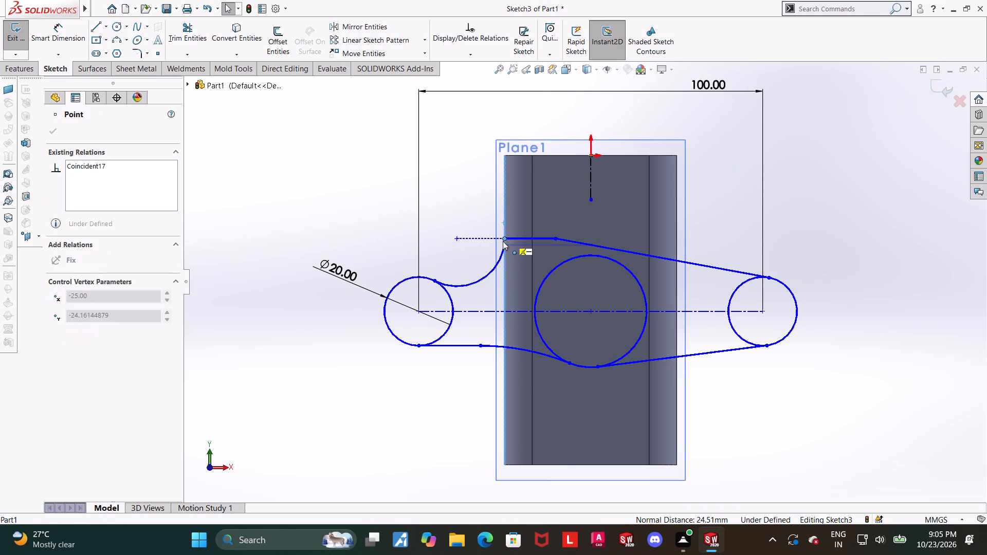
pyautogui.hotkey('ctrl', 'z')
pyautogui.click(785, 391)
# Add an Equal relation between the two small end circles.
pyautogui.scroll(1, 668, 304)
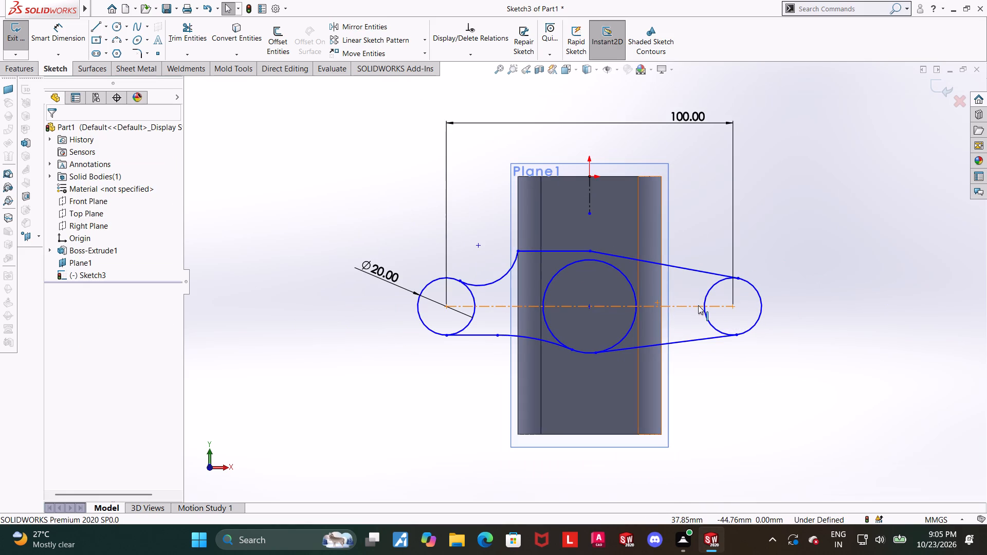
pyautogui.press('Escape')
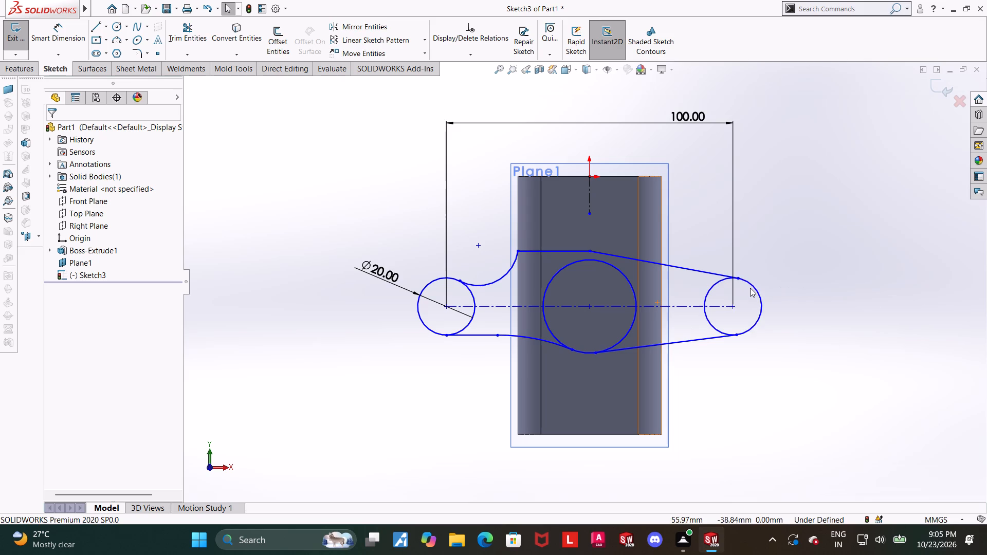
pyautogui.click(750, 288)
pyautogui.click(753, 290)
pyautogui.keyDown('ctrl'); pyautogui.click(427, 285); pyautogui.keyUp('ctrl')
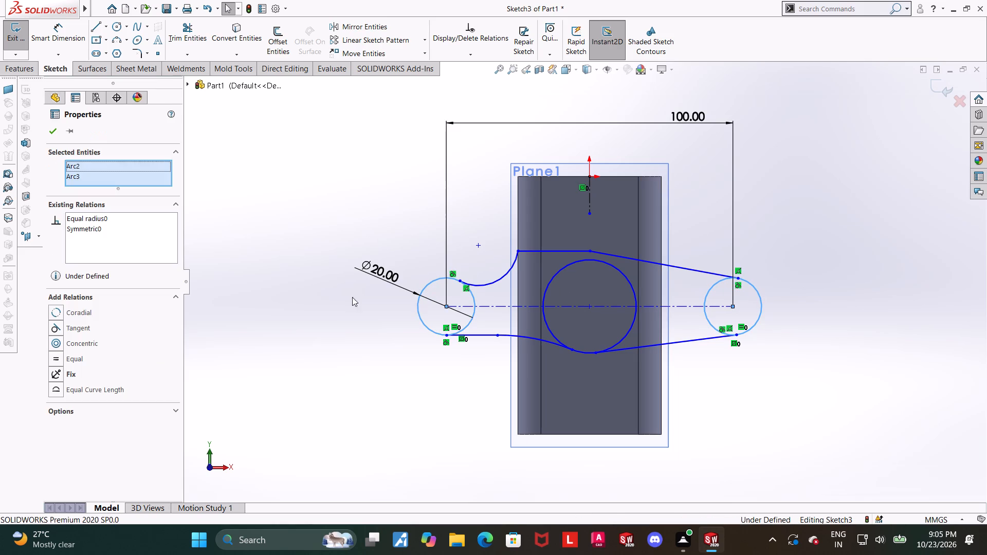
pyautogui.click(57, 358)
pyautogui.click(869, 439)
# Trim away the inner portion of the small circle on the positive X side between its two tangent lines.
pyautogui.scroll(-2, 813, 350)
pyautogui.click(193, 31)
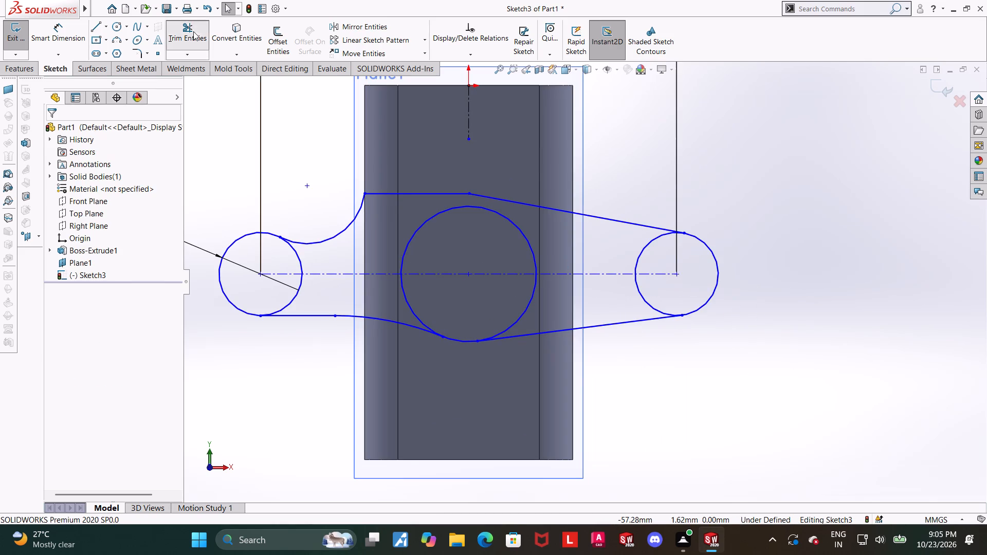
pyautogui.moveTo(659, 288); pyautogui.dragTo(623, 281)
pyautogui.moveTo(655, 250); pyautogui.dragTo(614, 228)
pyautogui.press('Escape')
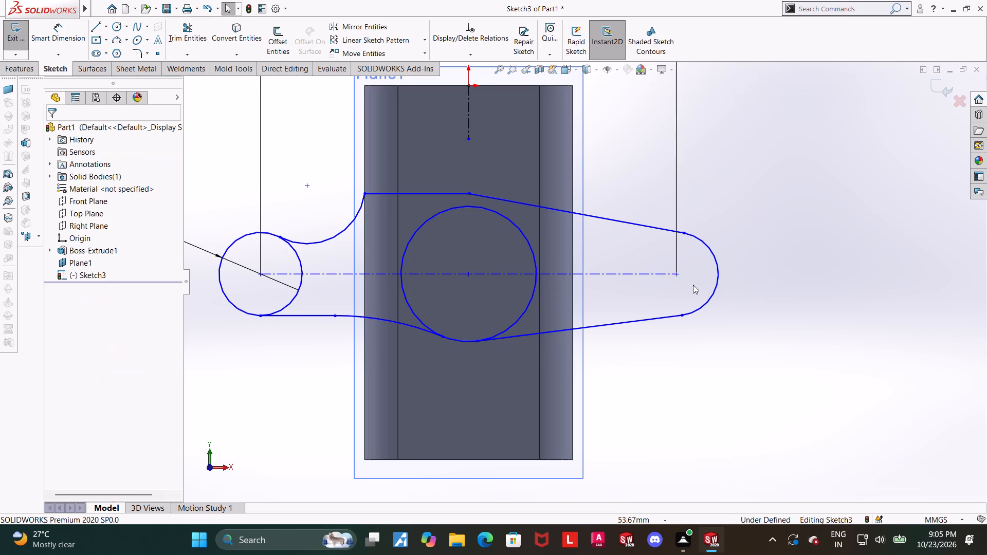
pyautogui.press('Escape')
# Dimension the concave arc beside the small circle on the negative X side with a radius of 20 mm.
pyautogui.scroll(1, 689, 285)
pyautogui.scroll(-1, 636, 232)
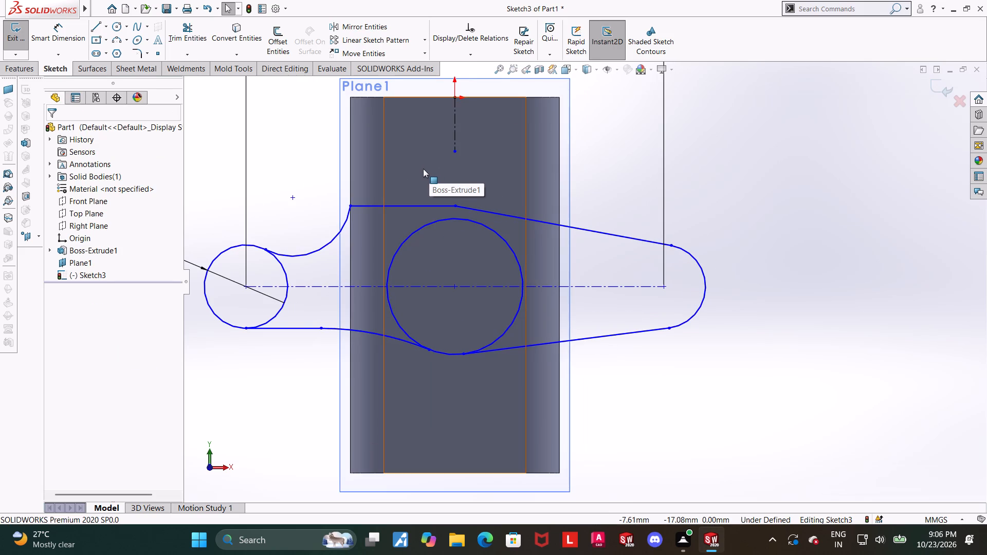
pyautogui.click(63, 34)
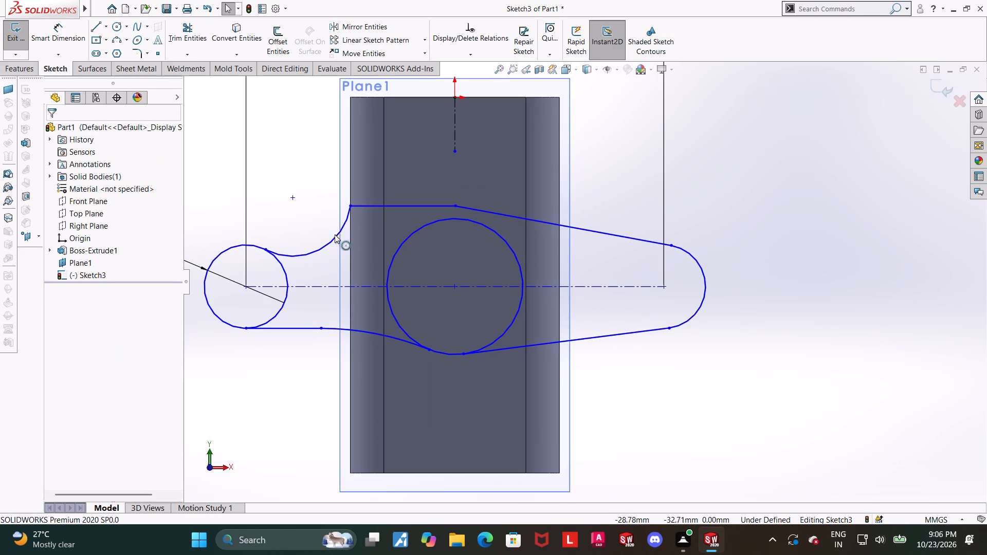
pyautogui.click(77, 26)
pyautogui.scroll(1, 258, 141)
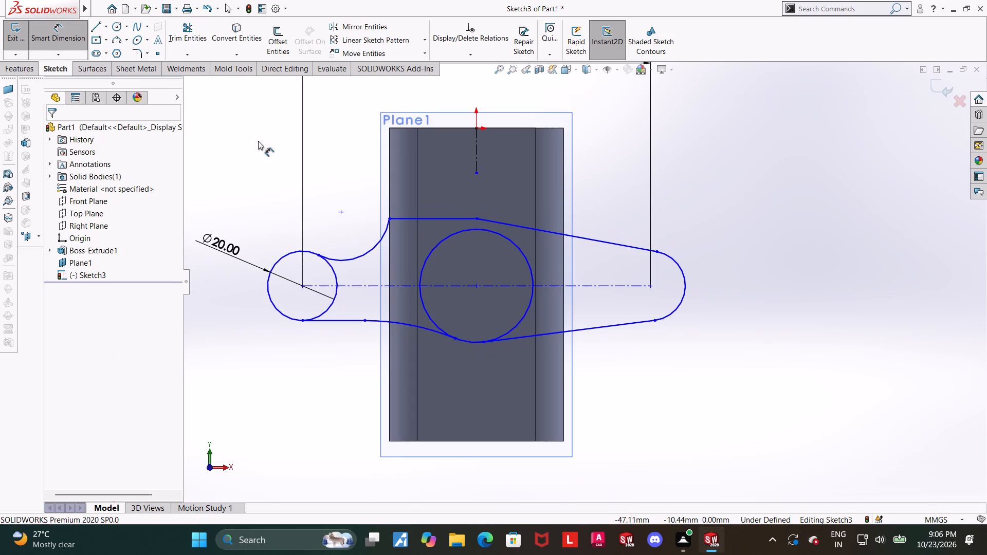
pyautogui.scroll(-1, 259, 142)
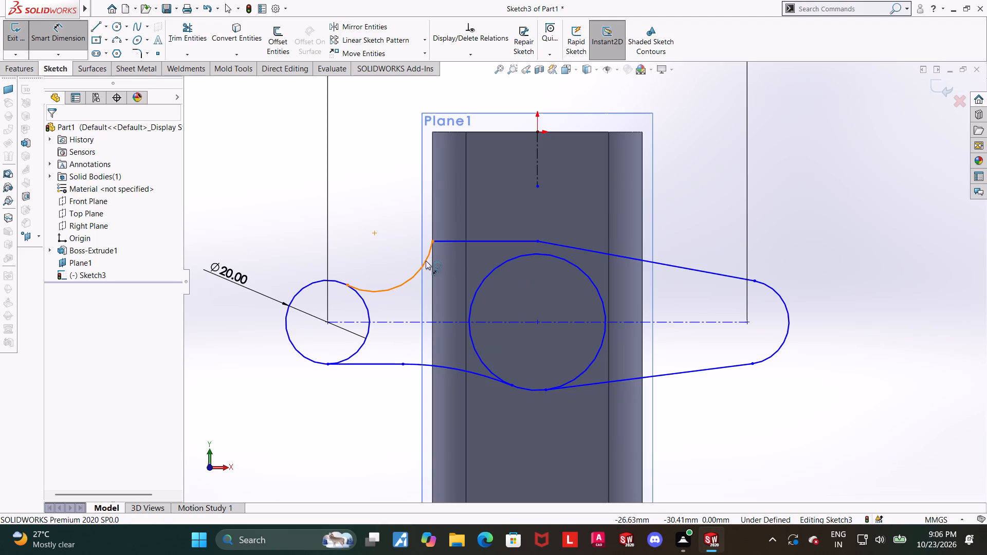
pyautogui.click(424, 267)
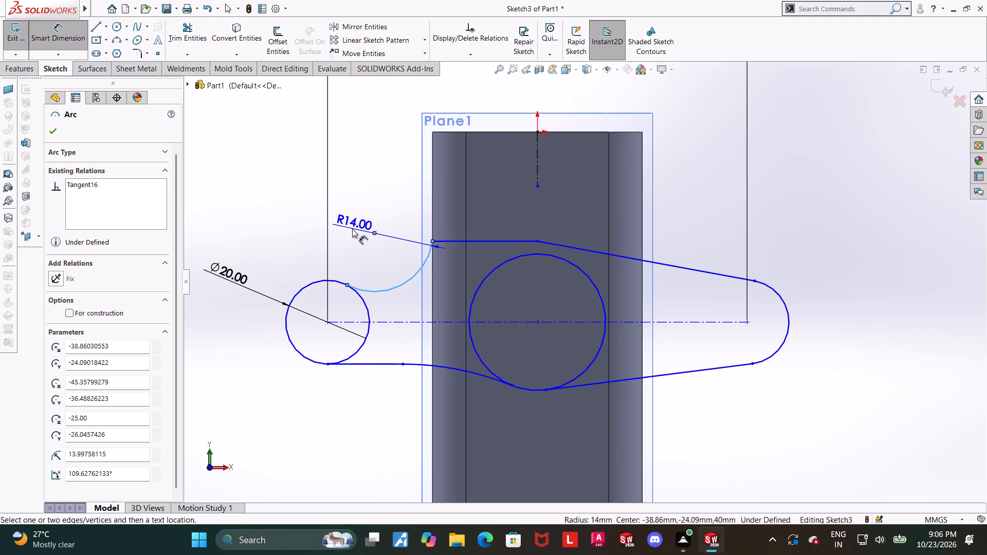
pyautogui.click(361, 245)
pyautogui.write('20')
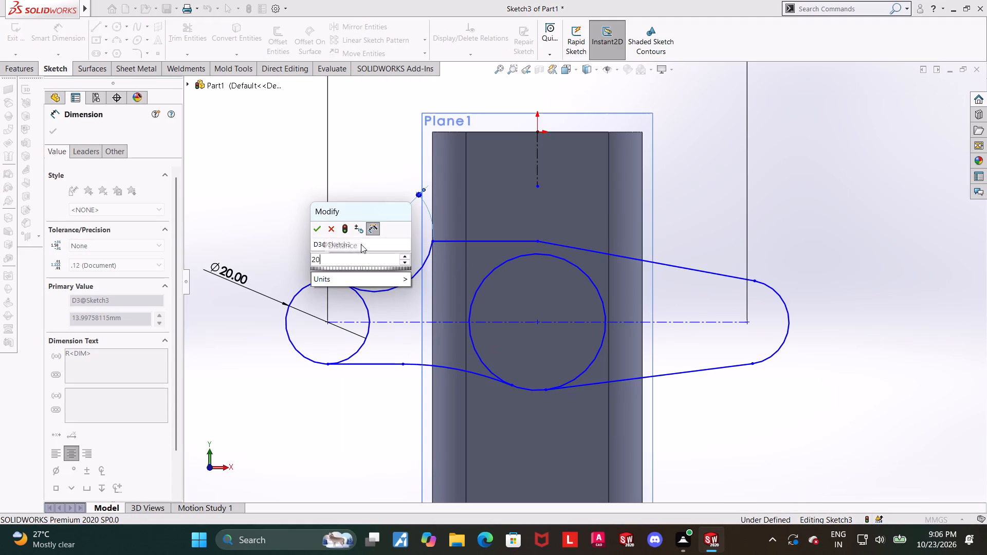
pyautogui.press('Return')
pyautogui.press('Escape')
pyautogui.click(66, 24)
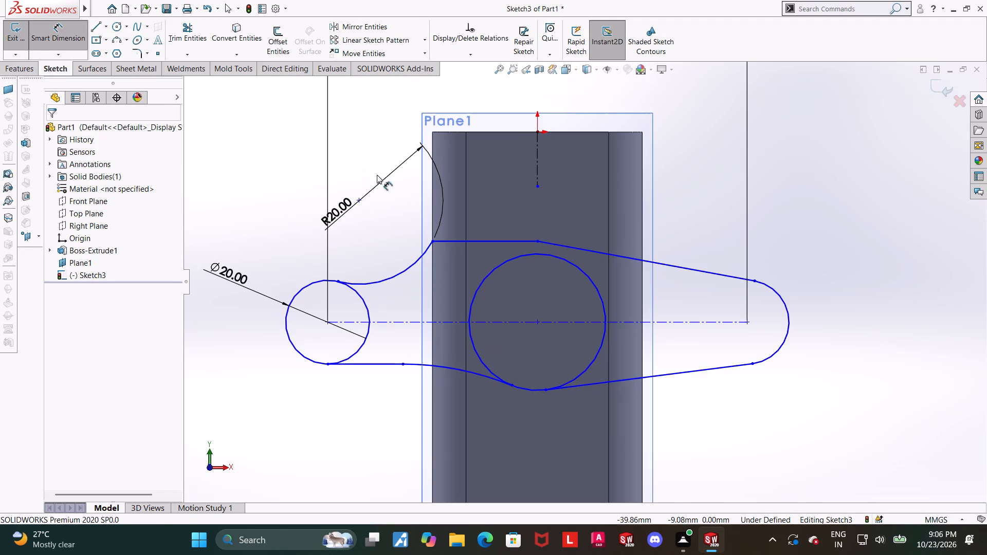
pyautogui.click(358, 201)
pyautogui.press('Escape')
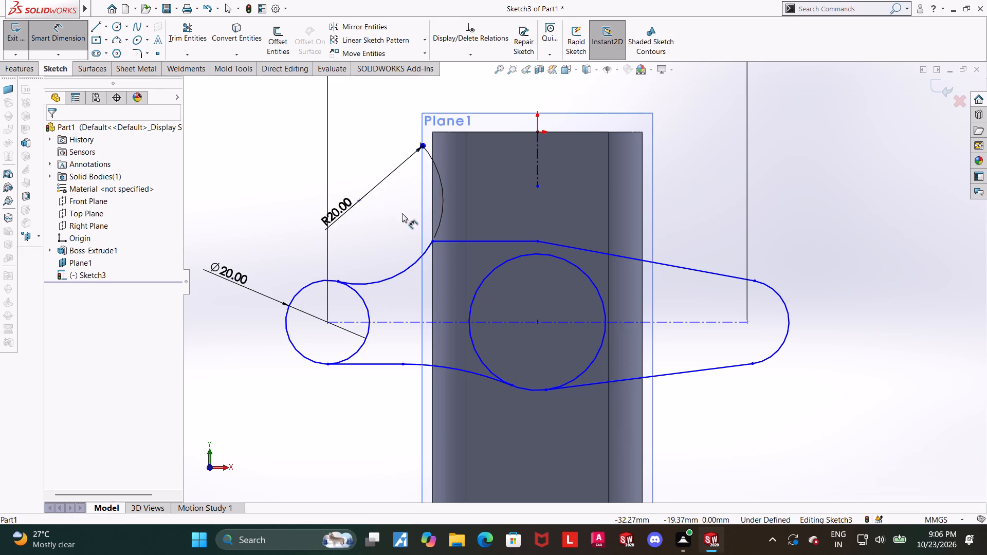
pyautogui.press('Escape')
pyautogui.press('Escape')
# Reposition the R20 dimension so its leader meets the concave arc directly, with the text just below the curve.
pyautogui.moveTo(415, 149); pyautogui.dragTo(425, 165)
pyautogui.press('Escape')
pyautogui.moveTo(414, 155); pyautogui.dragTo(429, 190)
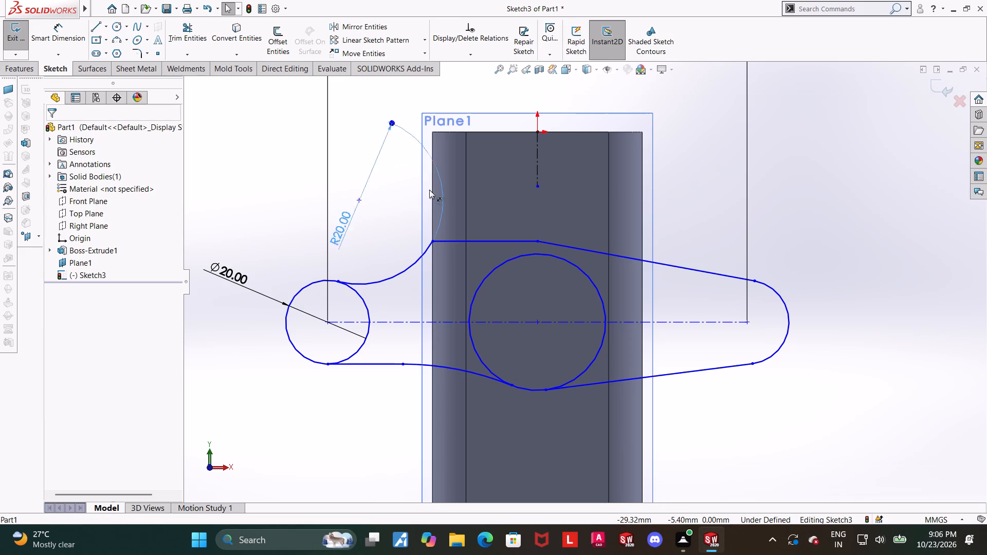
pyautogui.moveTo(429, 190); pyautogui.dragTo(436, 221)
pyautogui.press('Escape')
pyautogui.press('Escape')
# Dimension the R20 arc's centre point 15 mm below the block's top edge.
pyautogui.click(80, 28)
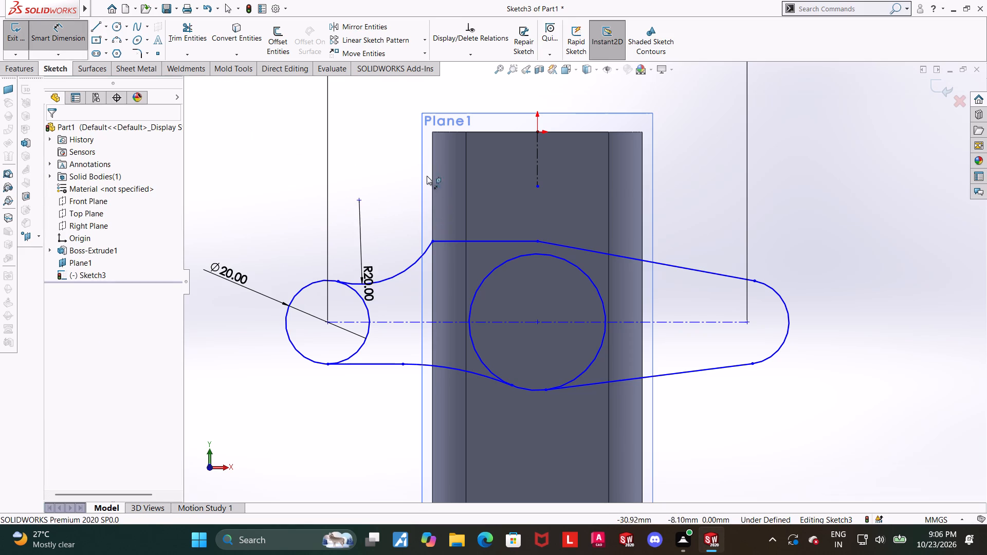
pyautogui.click(358, 201)
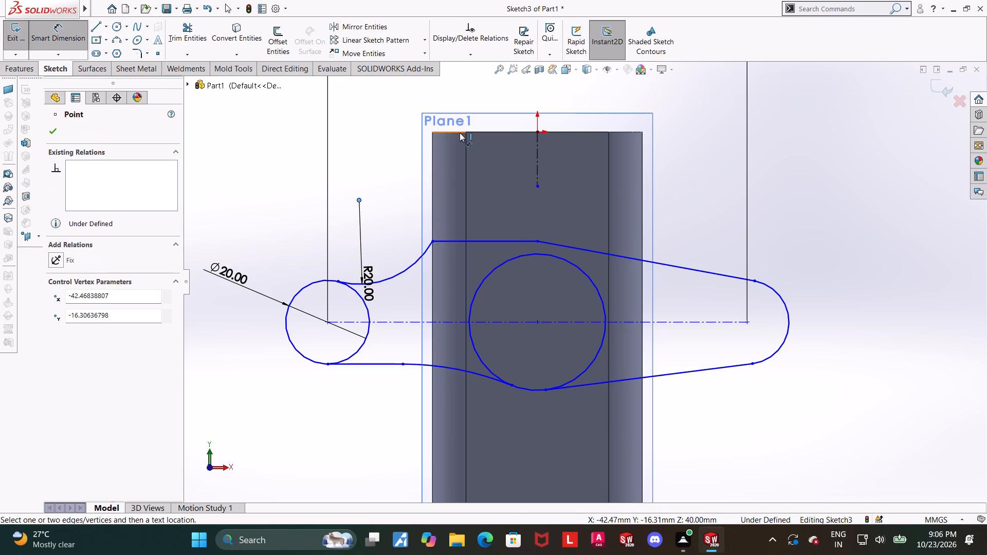
pyautogui.click(460, 133)
pyautogui.click(289, 151)
pyautogui.write('15')
pyautogui.press('Return')
pyautogui.press('Escape')
pyautogui.press('Escape')
# Dimension the upper horizontal line 24 mm above the centre of the small circle on the negative X side.
pyautogui.scroll(1, 663, 233)
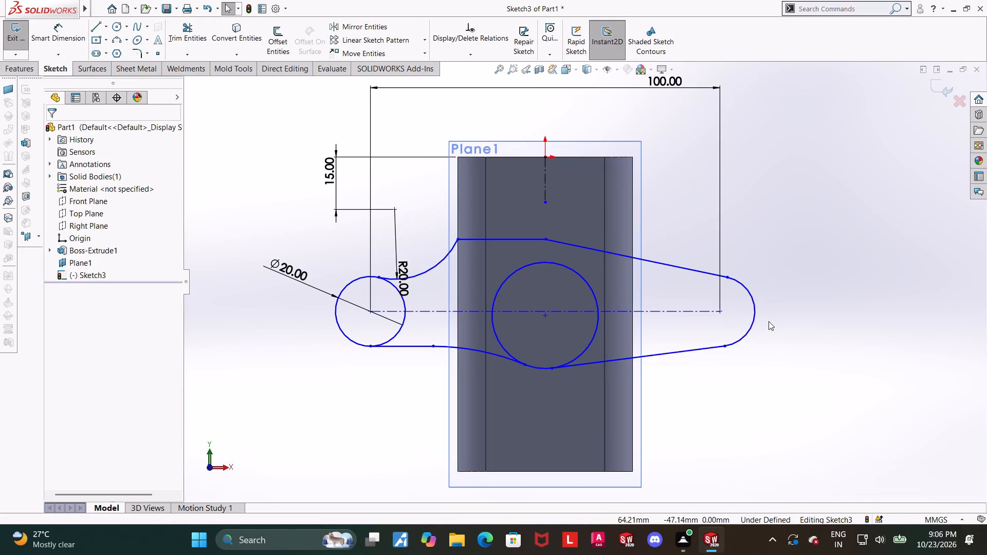
pyautogui.scroll(1, 769, 321)
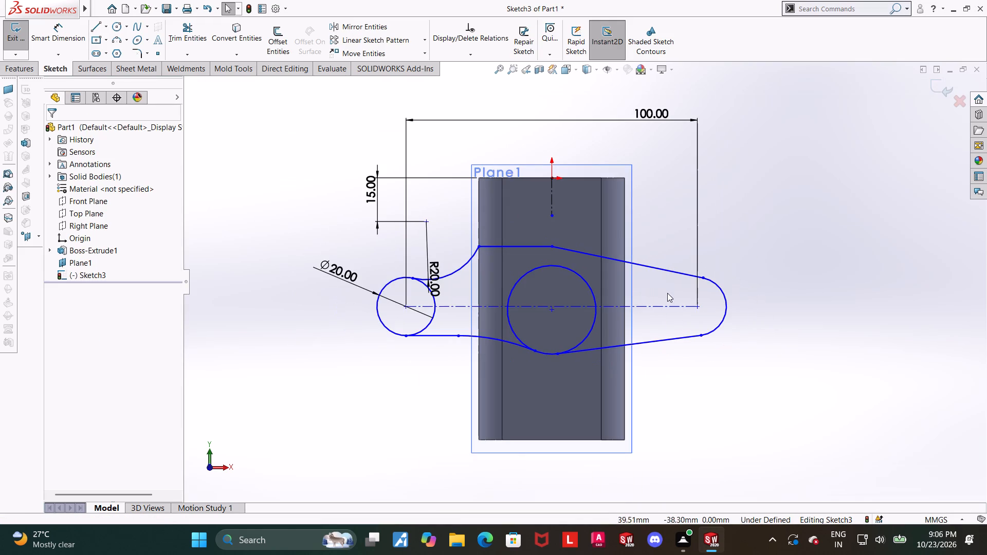
pyautogui.click(57, 42)
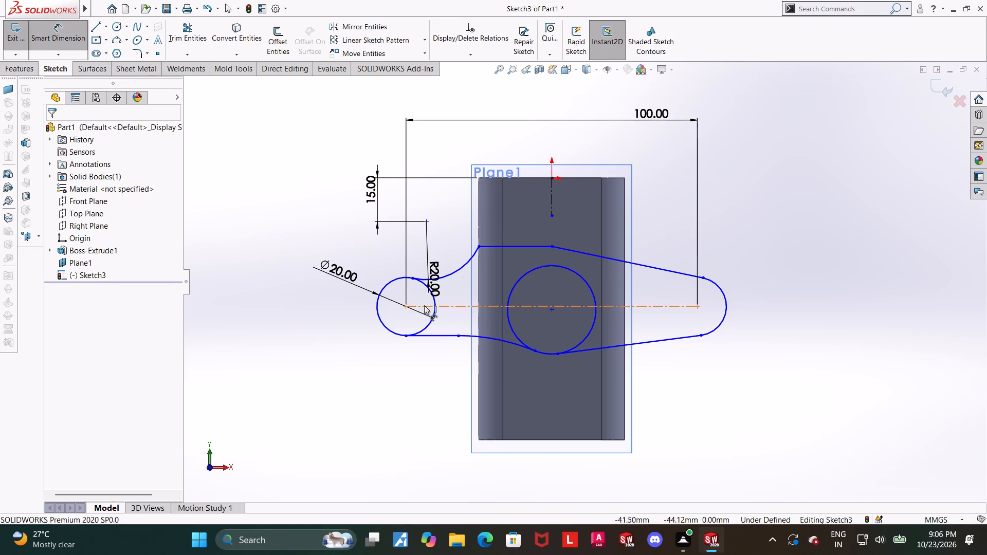
pyautogui.click(407, 306)
pyautogui.click(506, 245)
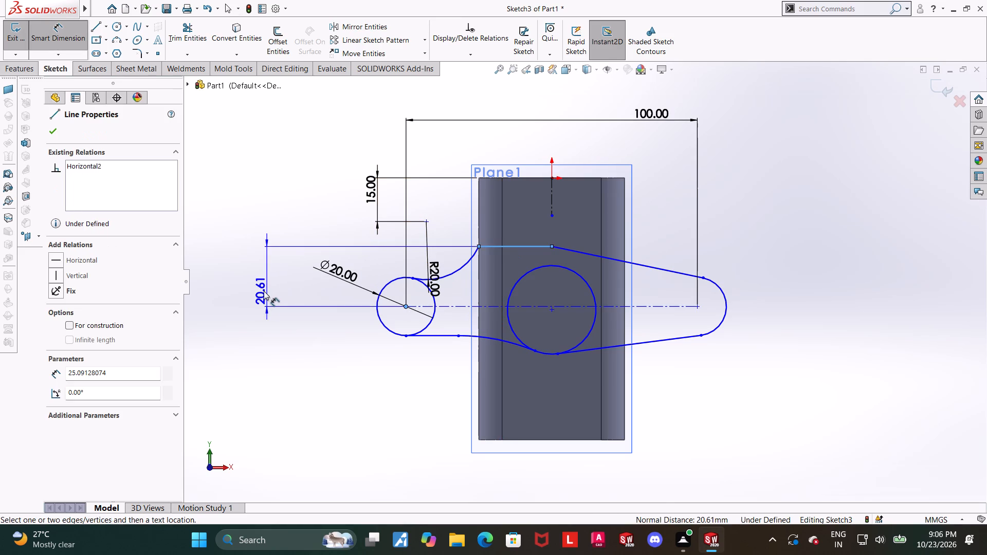
pyautogui.click(264, 291)
pyautogui.write('24')
pyautogui.press('Return')
pyautogui.press('Escape')
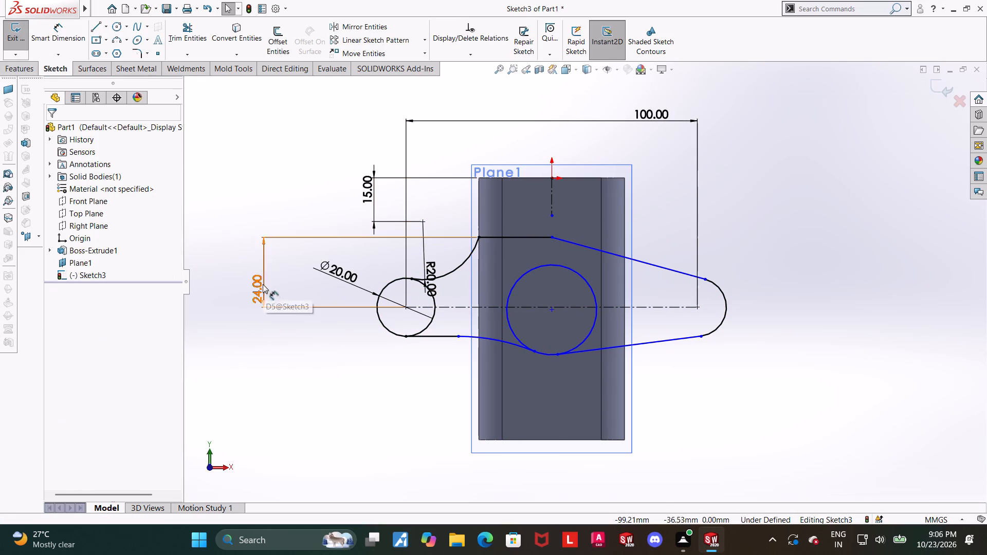
pyautogui.click(709, 373)
# Dimension the lower arc between the bottom horizontal line and the central circle with a radius of 40 mm.
pyautogui.scroll(-1, 728, 361)
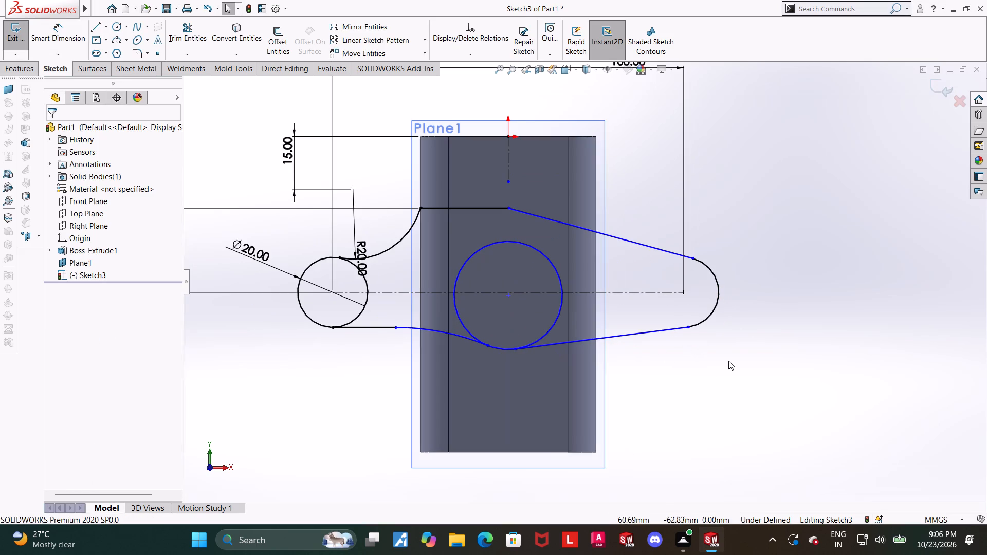
pyautogui.click(38, 29)
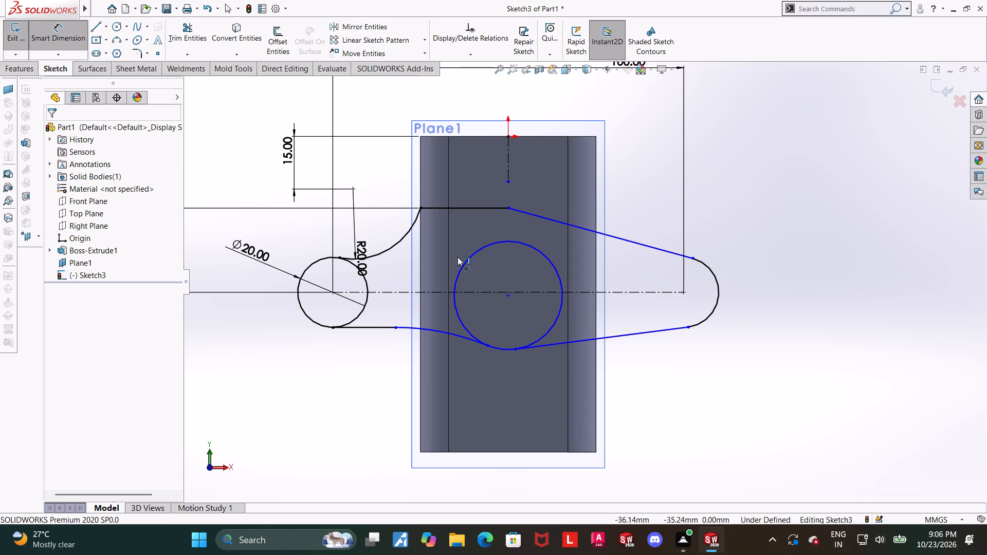
pyautogui.click(429, 329)
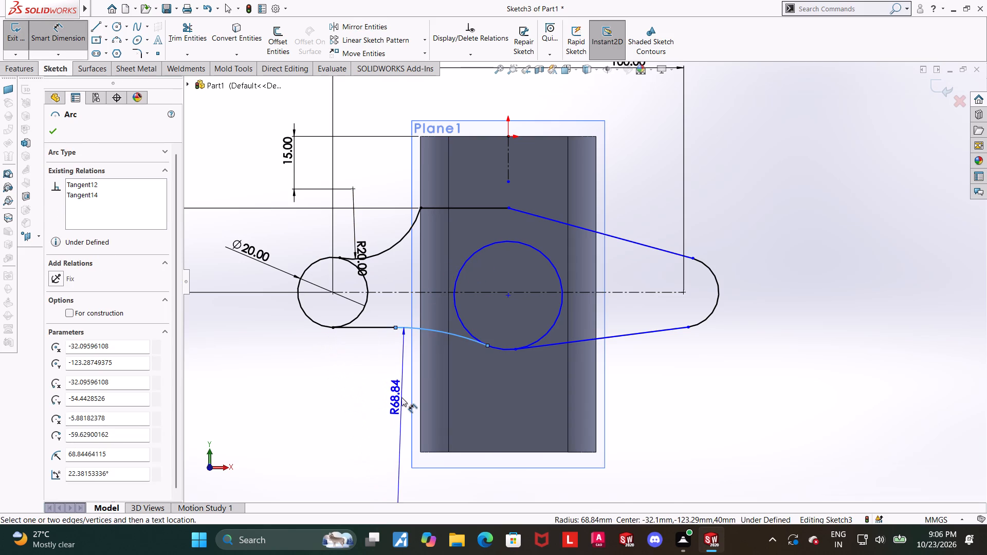
pyautogui.click(401, 397)
pyautogui.press('4')
pyautogui.press('0')
pyautogui.press('Return')
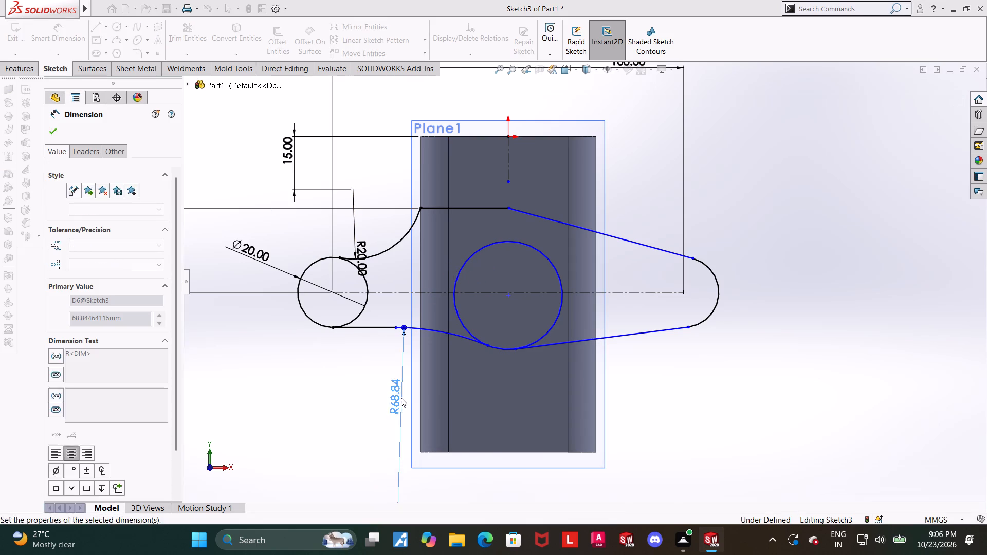
pyautogui.press('Escape')
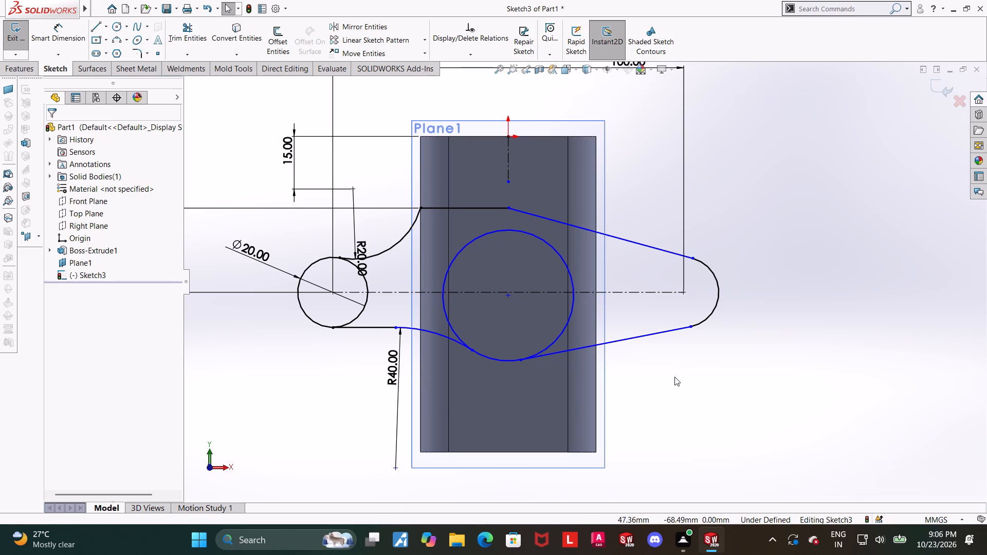
pyautogui.click(678, 375)
pyautogui.press('Escape')
# Trim the central circle, keeping only its bottom arc between the R40 arc and the lower tangent line.
pyautogui.scroll(-3, 542, 255)
pyautogui.click(199, 35)
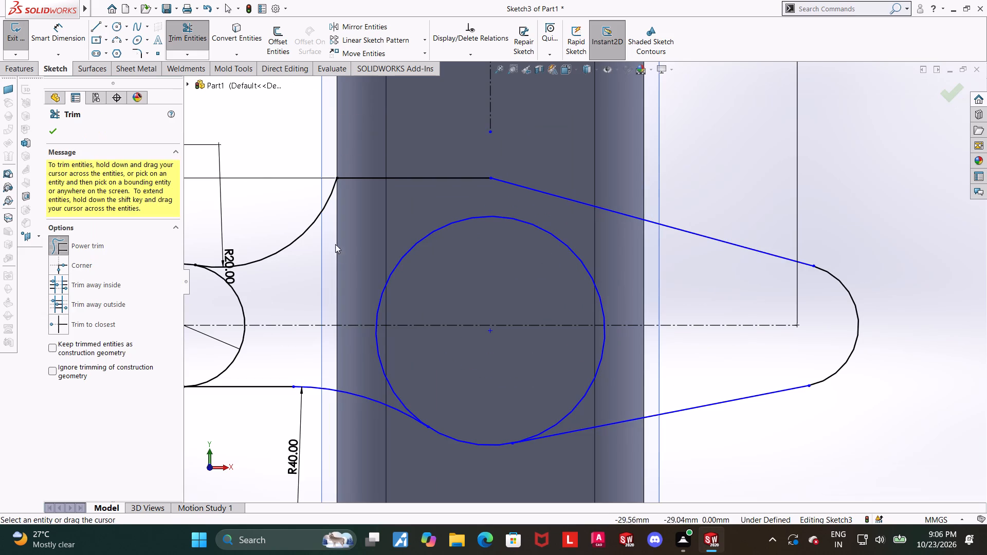
pyautogui.moveTo(400, 270); pyautogui.dragTo(366, 222)
pyautogui.moveTo(619, 285); pyautogui.dragTo(479, 240)
pyautogui.moveTo(388, 361); pyautogui.dragTo(362, 362)
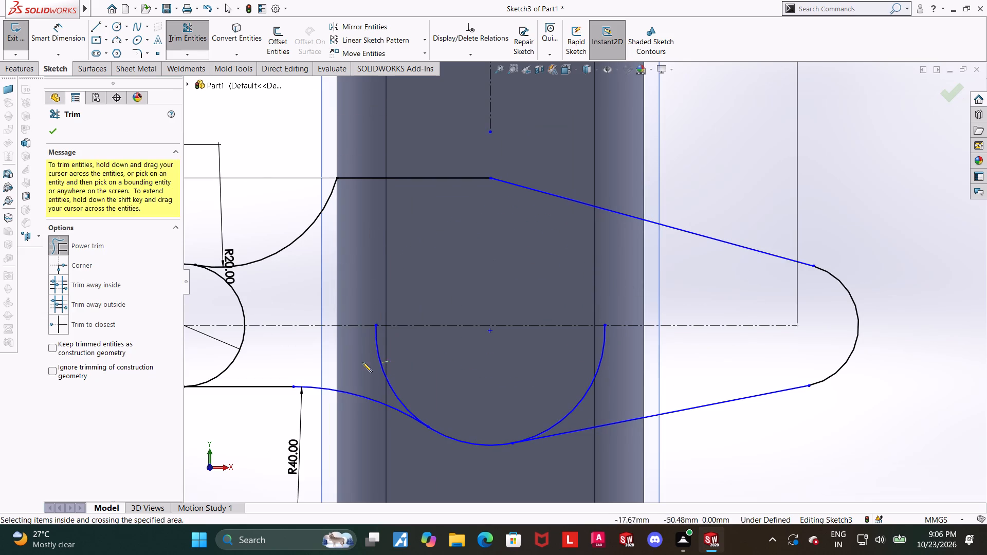
pyautogui.moveTo(362, 362); pyautogui.dragTo(345, 362)
pyautogui.moveTo(608, 395); pyautogui.dragTo(566, 378)
pyautogui.scroll(2, 578, 380)
pyautogui.press('Escape')
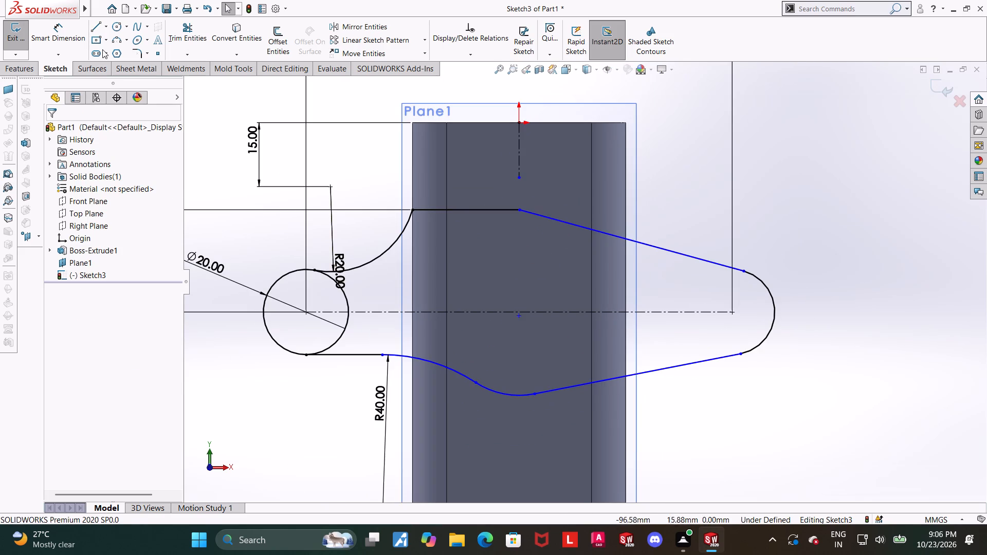
# Dimension the remaining bottom arc of the central circle with a radius of 24 mm.
pyautogui.doubleClick(67, 33)
pyautogui.click(509, 393)
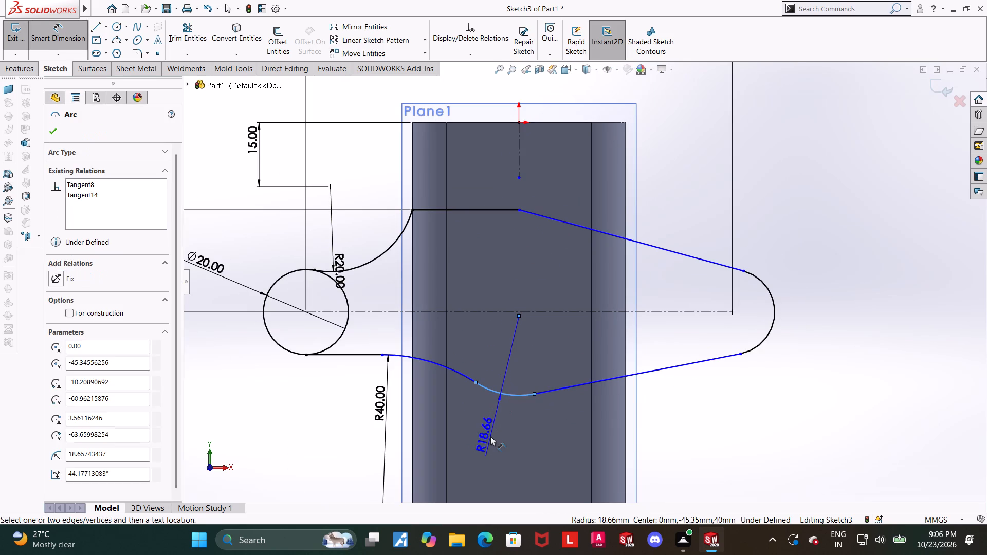
pyautogui.click(490, 436)
pyautogui.press('2')
pyautogui.press('4')
pyautogui.press('Return')
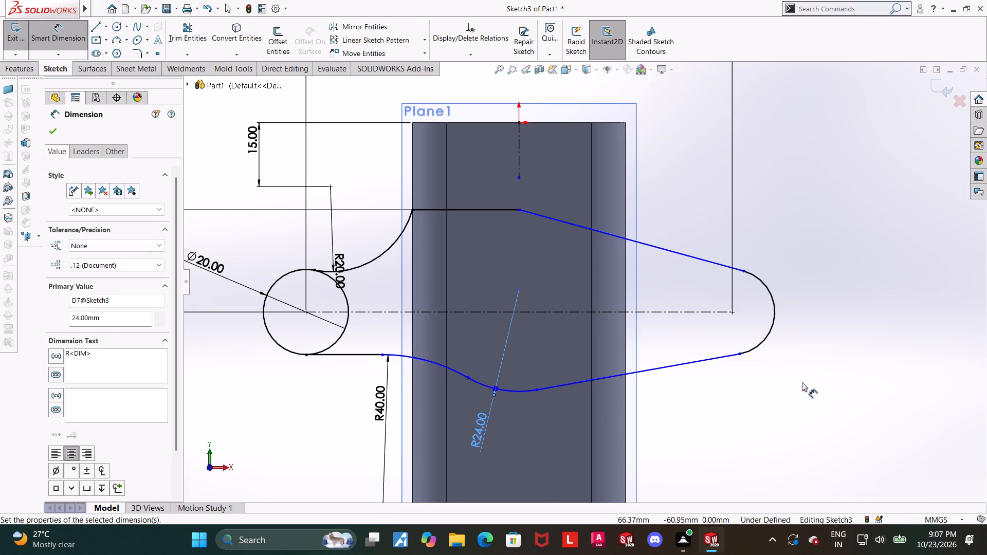
pyautogui.press('Escape')
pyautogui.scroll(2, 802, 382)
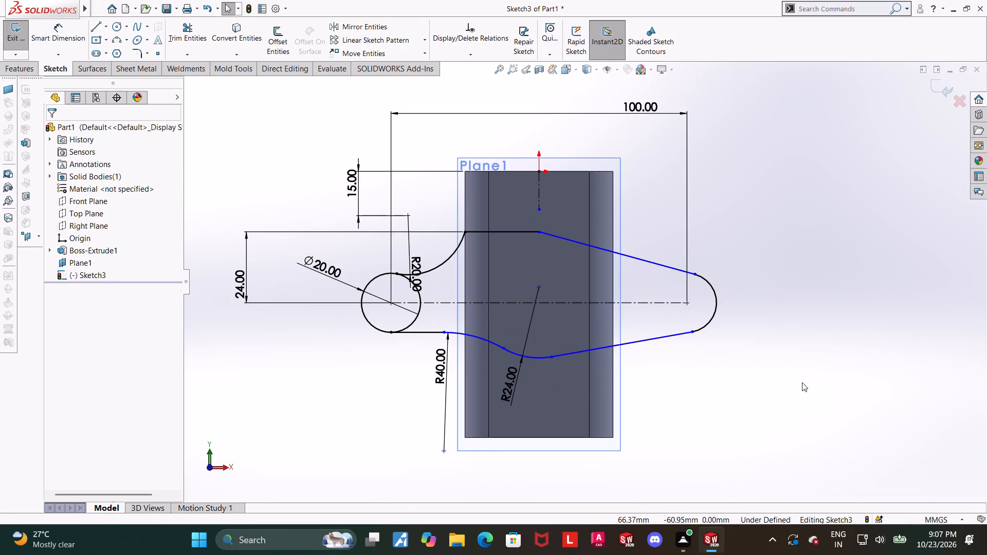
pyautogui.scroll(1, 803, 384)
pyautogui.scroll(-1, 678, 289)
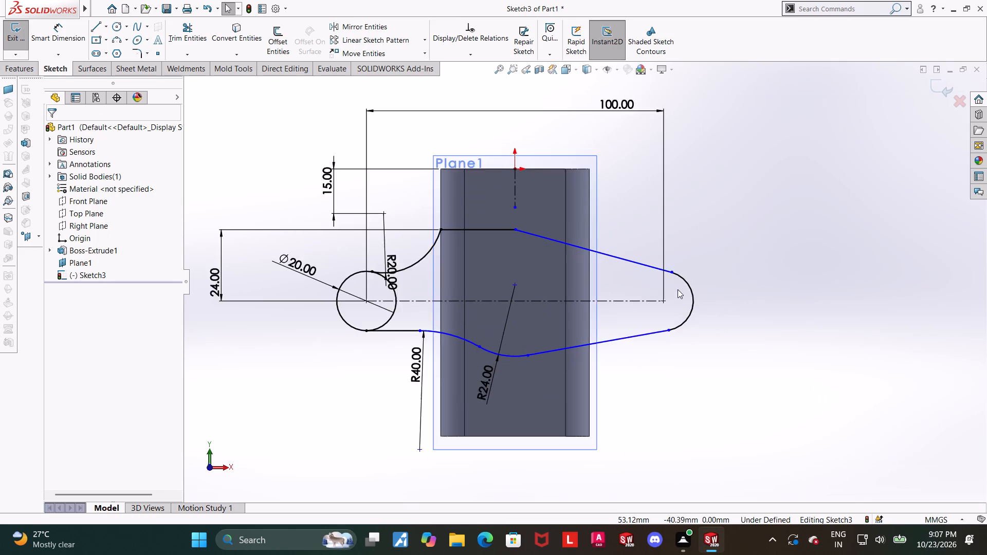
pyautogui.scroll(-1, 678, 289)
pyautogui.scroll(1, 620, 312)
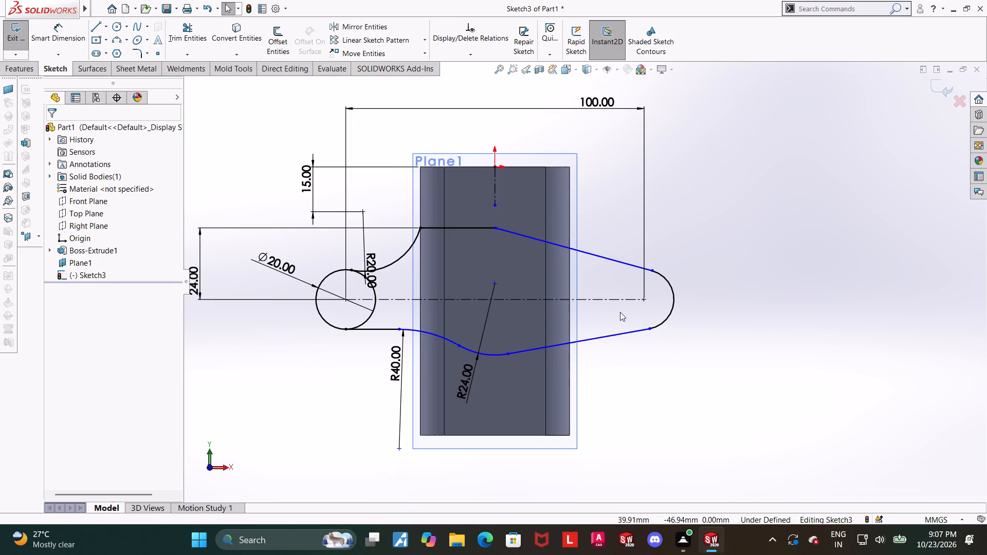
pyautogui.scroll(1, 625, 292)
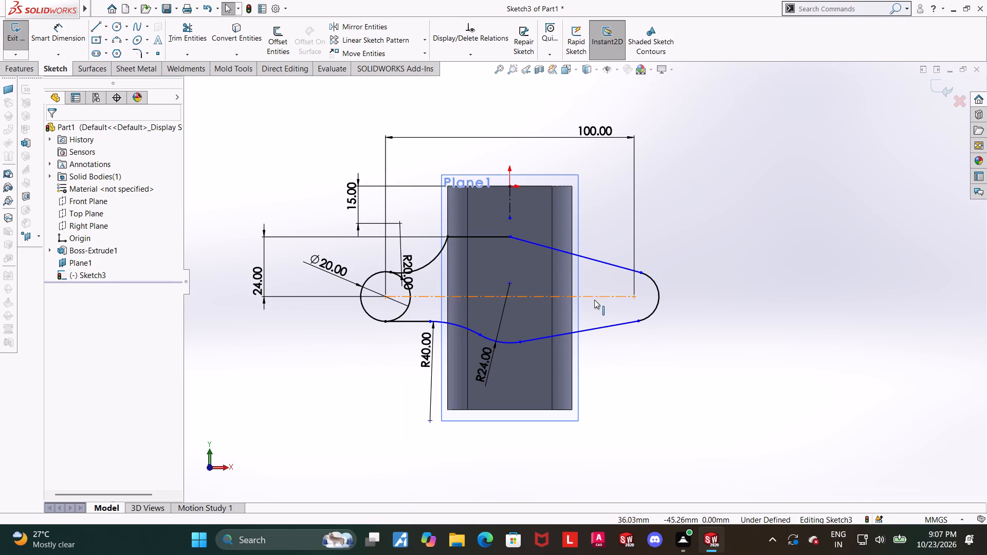
# Move the upper horizontal line's free endpoint along the line to about X = 9.2 mm.
pyautogui.scroll(-1, 495, 248)
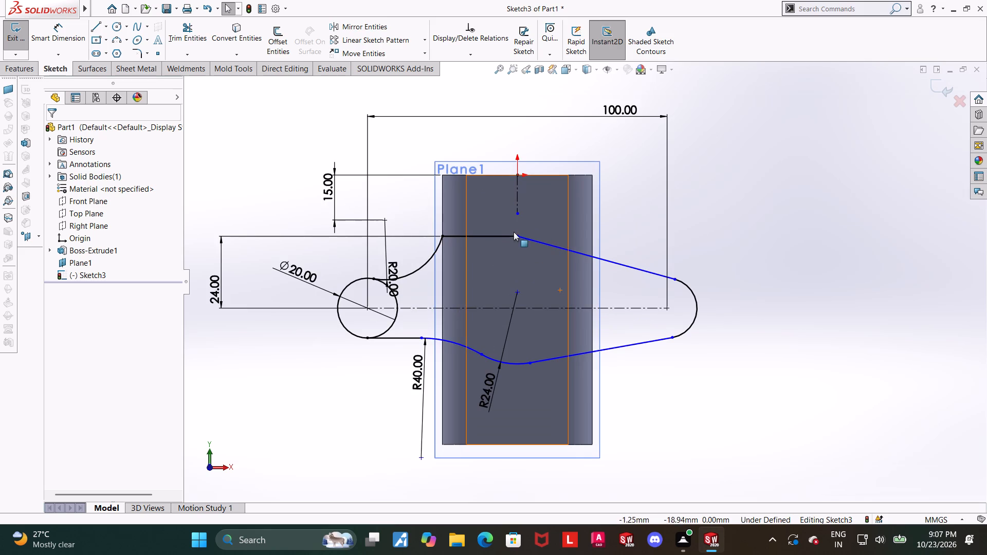
pyautogui.moveTo(517, 237); pyautogui.dragTo(545, 237)
pyautogui.press('Escape')
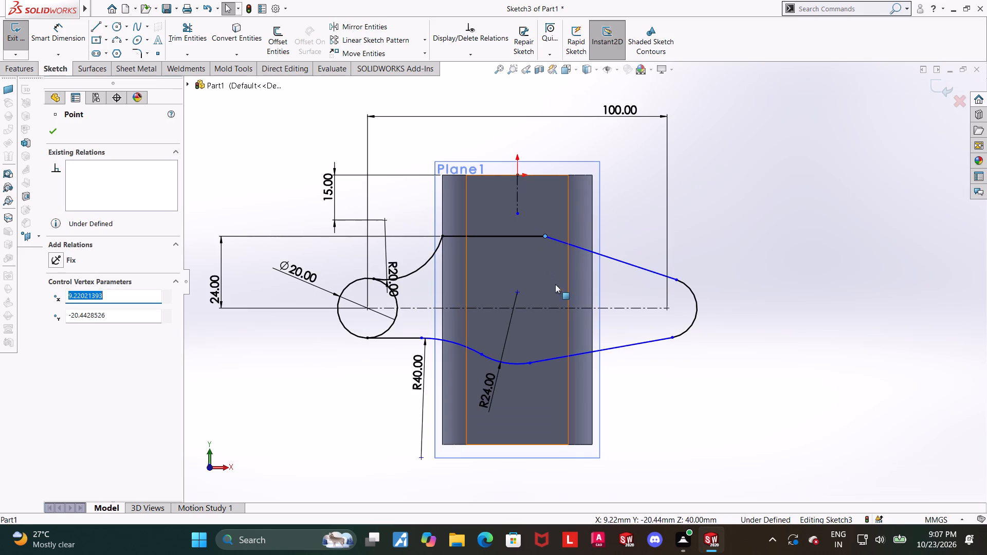
pyautogui.scroll(1, 676, 360)
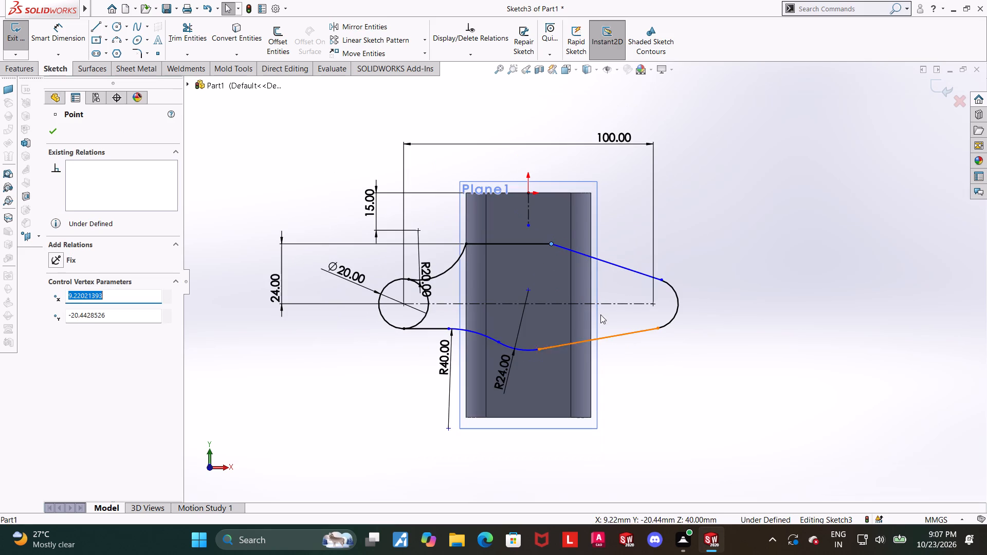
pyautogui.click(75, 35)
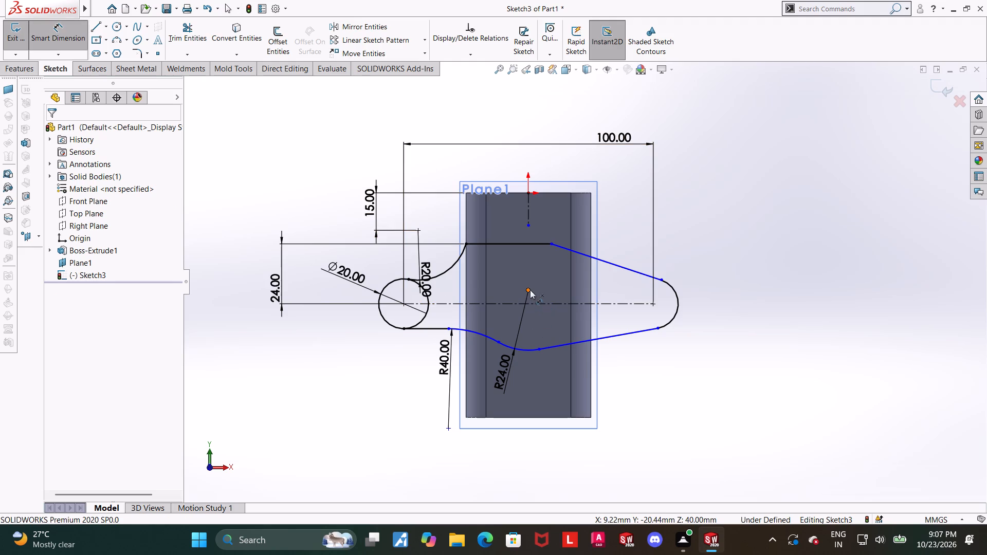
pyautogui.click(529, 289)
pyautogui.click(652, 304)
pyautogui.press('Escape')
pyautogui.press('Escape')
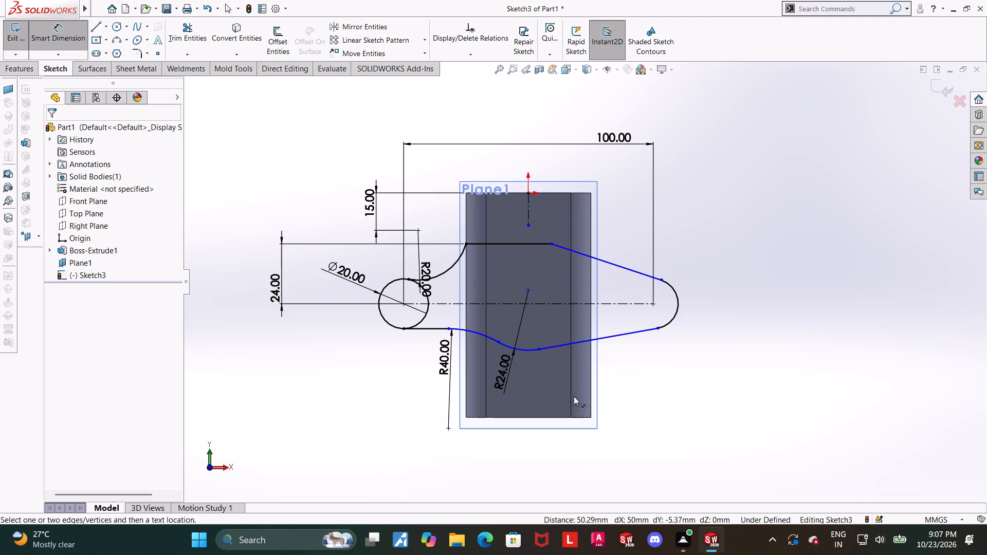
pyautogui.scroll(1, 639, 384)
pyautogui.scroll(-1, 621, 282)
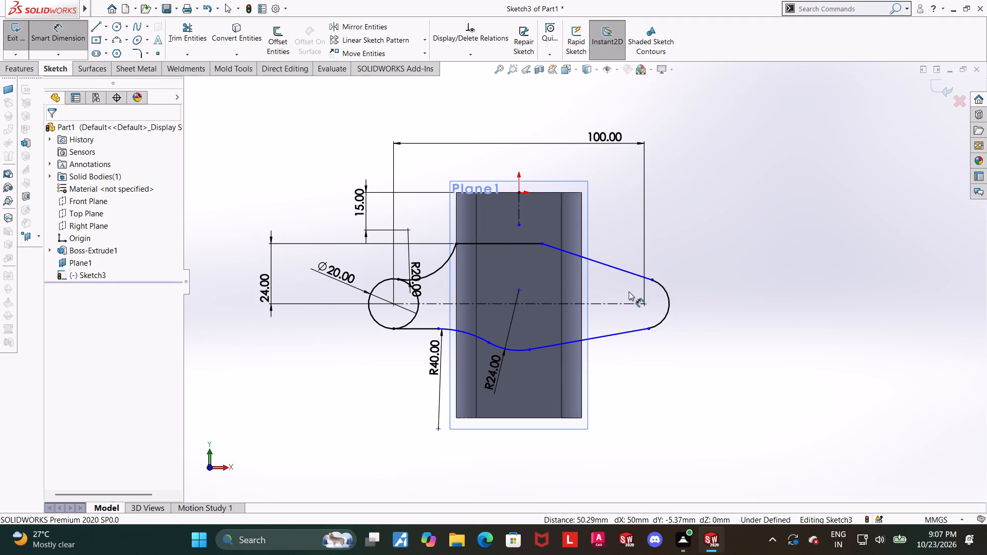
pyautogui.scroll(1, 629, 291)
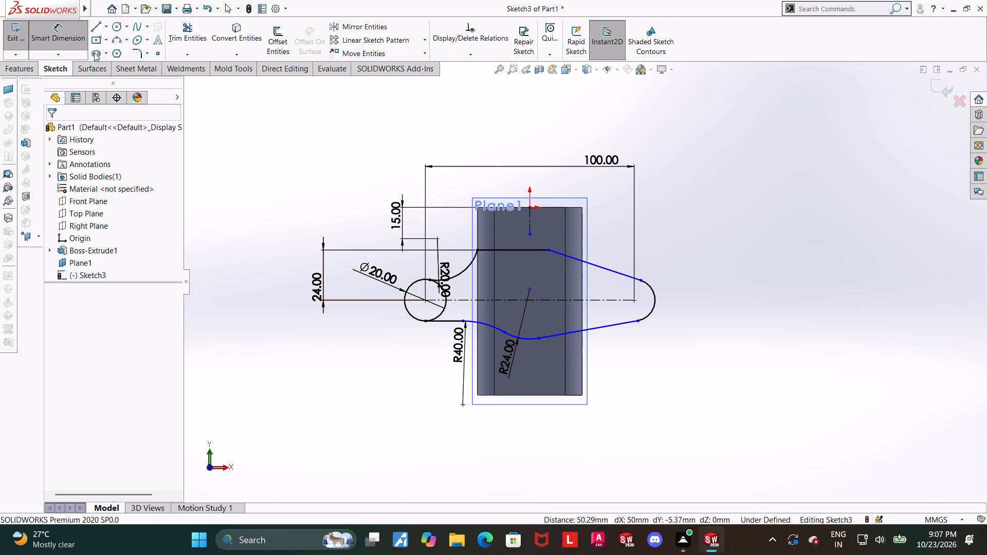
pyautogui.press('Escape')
# Check the relations between the end arc on the positive X side and the two slanted lines that meet it.
pyautogui.scroll(-4, 483, 299)
pyautogui.scroll(2, 396, 305)
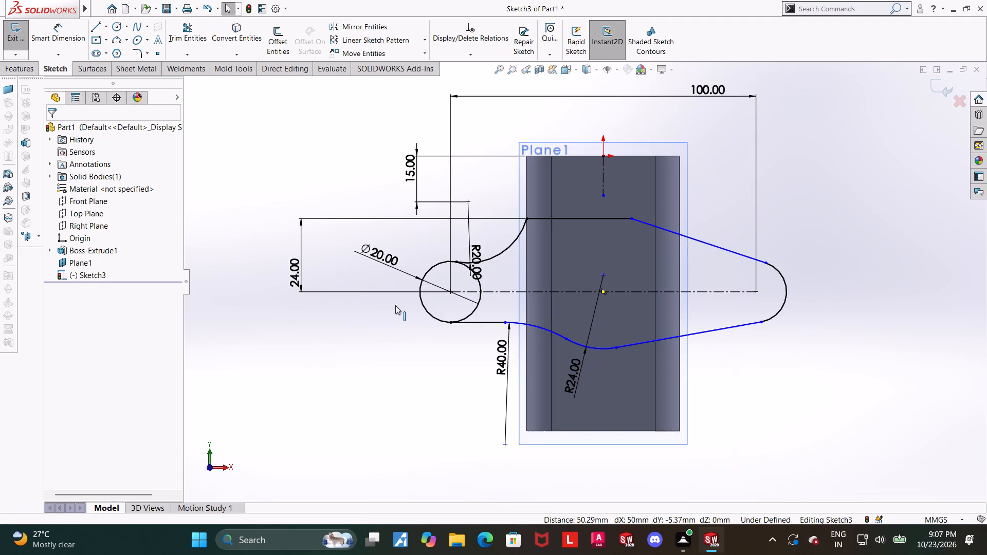
pyautogui.scroll(-1, 615, 328)
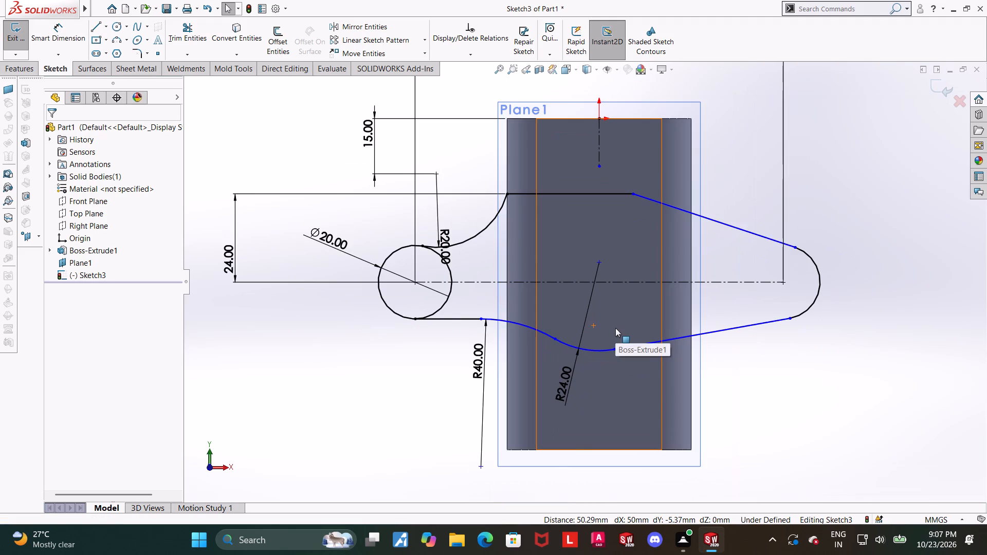
pyautogui.scroll(2, 615, 328)
pyautogui.press('Escape')
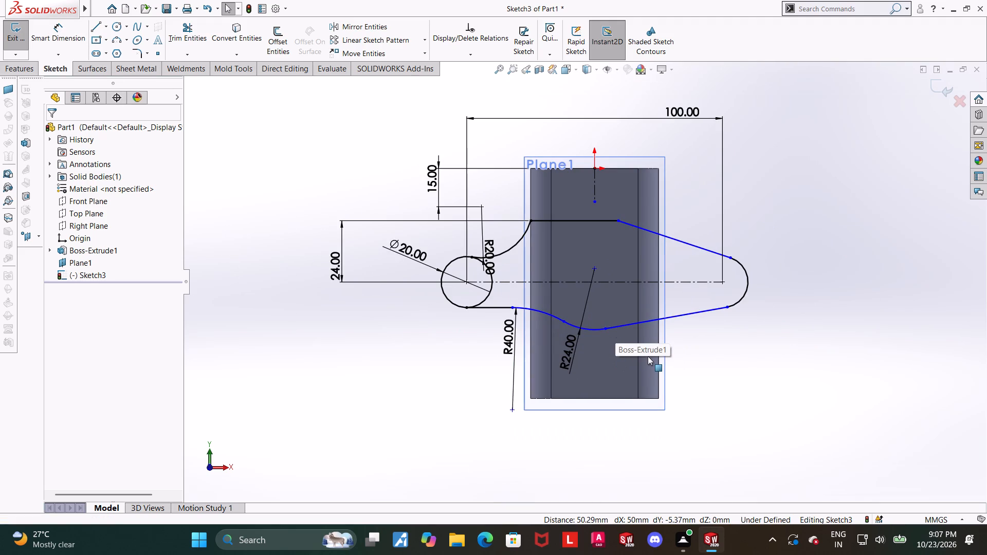
pyautogui.scroll(1, 648, 356)
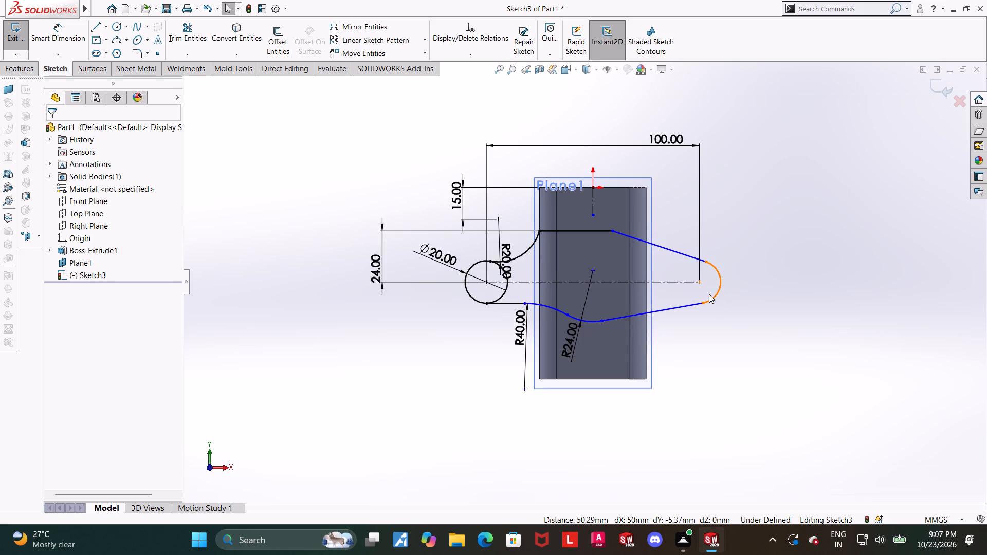
pyautogui.scroll(-2, 709, 294)
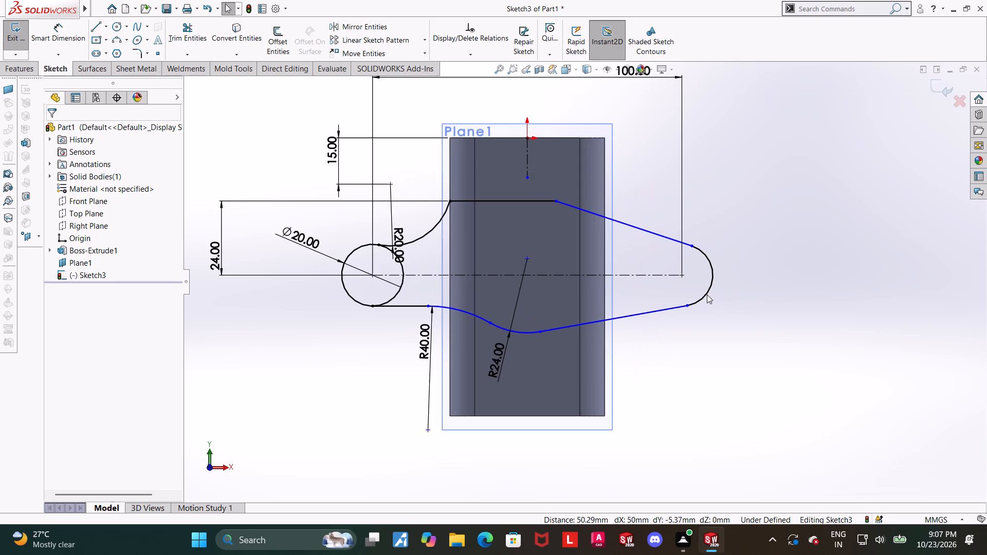
pyautogui.scroll(1, 707, 294)
pyautogui.scroll(-2, 661, 227)
pyautogui.press('Escape')
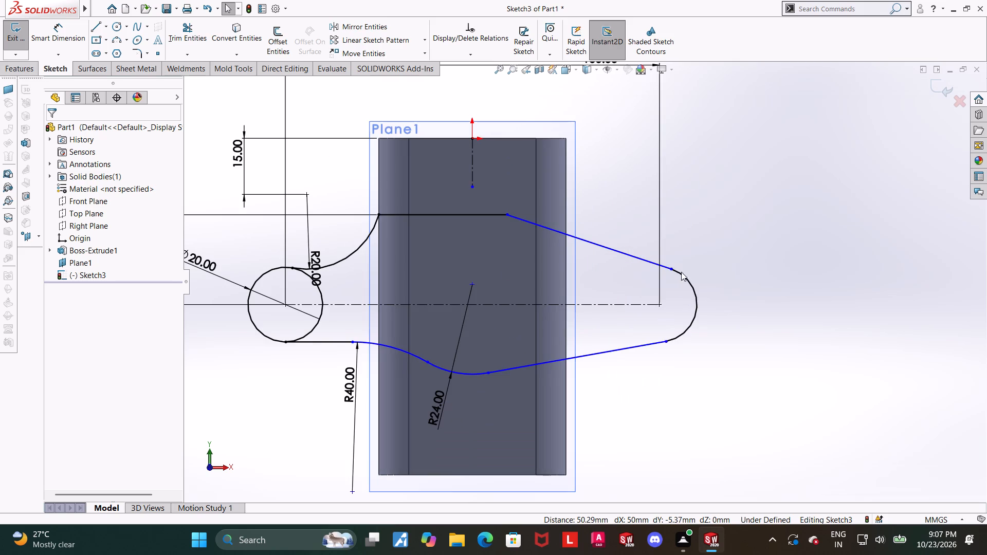
pyautogui.click(686, 276)
pyautogui.keyDown('ctrl'); pyautogui.click(642, 261); pyautogui.keyUp('ctrl')
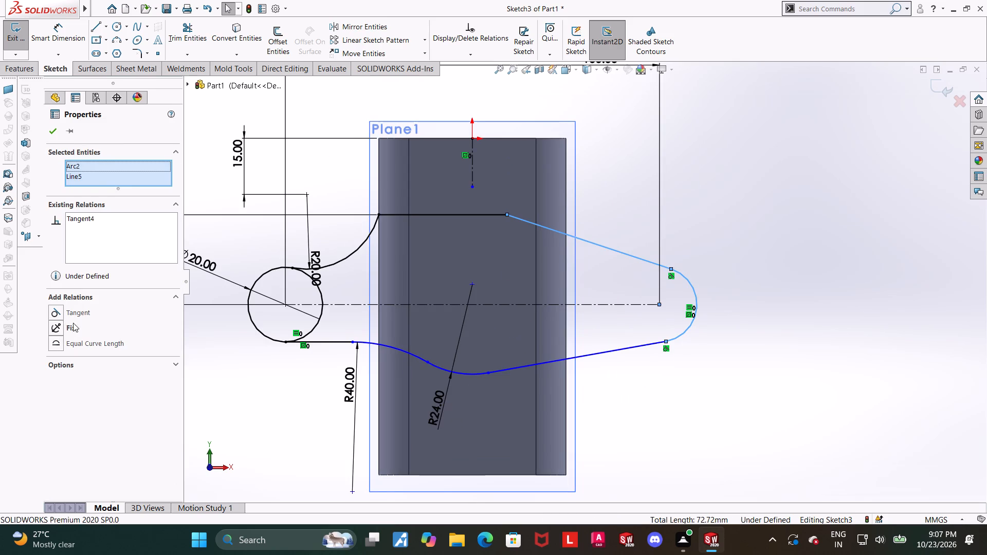
pyautogui.click(536, 443)
pyautogui.click(592, 354)
pyautogui.keyDown('ctrl'); pyautogui.click(677, 338); pyautogui.keyUp('ctrl')
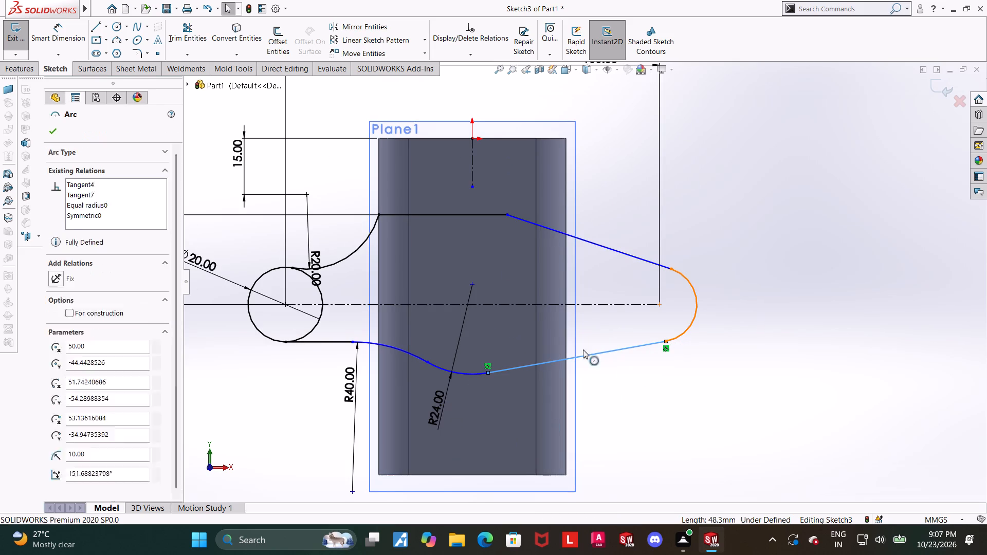
pyautogui.click(348, 386)
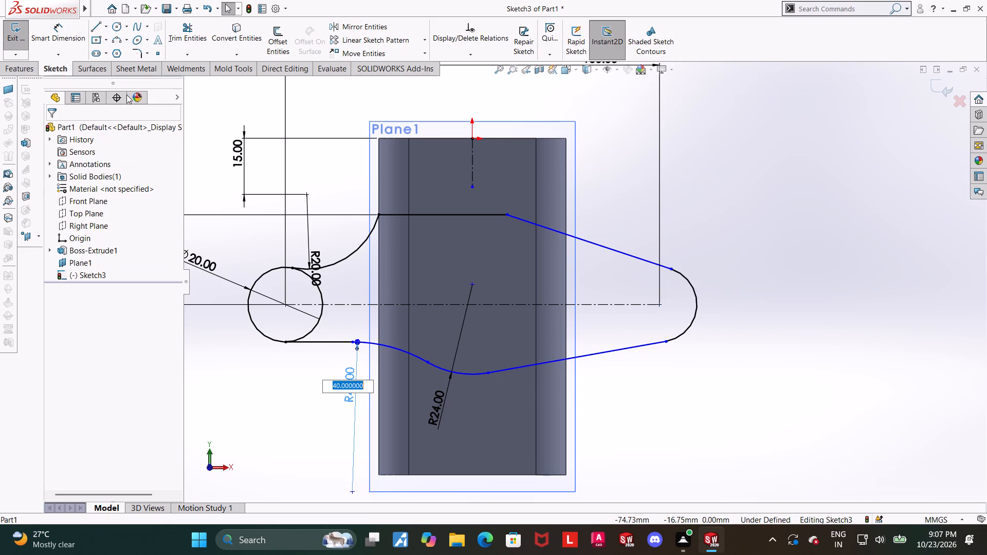
pyautogui.press('Escape')
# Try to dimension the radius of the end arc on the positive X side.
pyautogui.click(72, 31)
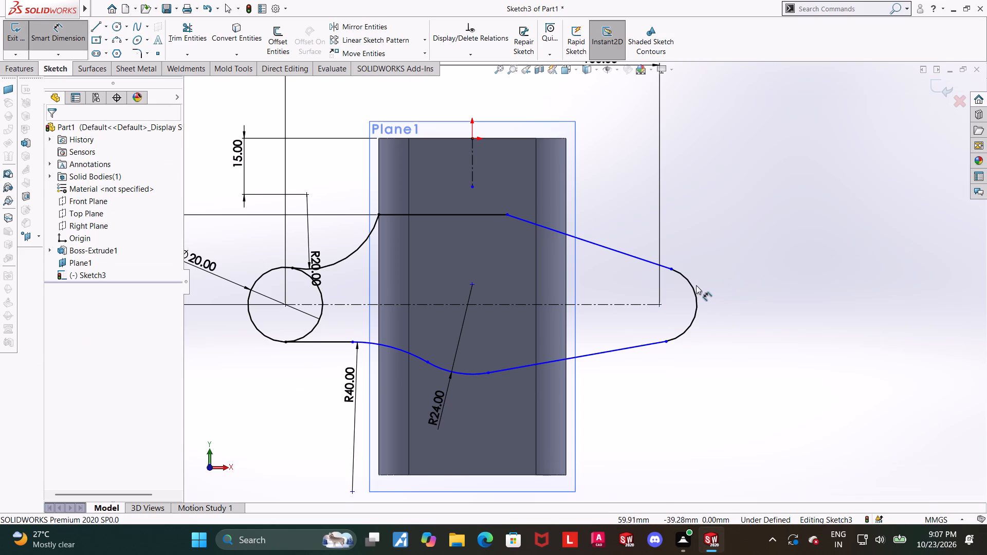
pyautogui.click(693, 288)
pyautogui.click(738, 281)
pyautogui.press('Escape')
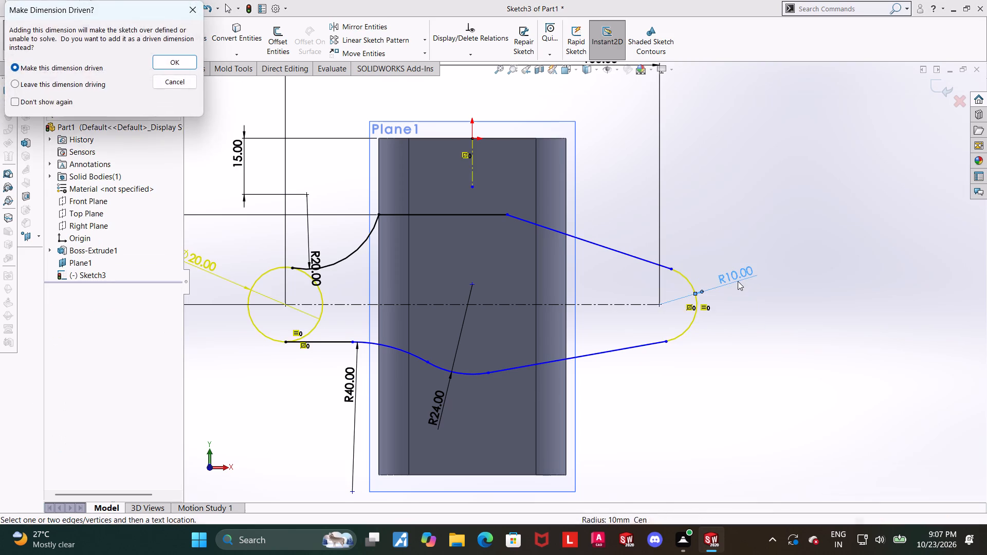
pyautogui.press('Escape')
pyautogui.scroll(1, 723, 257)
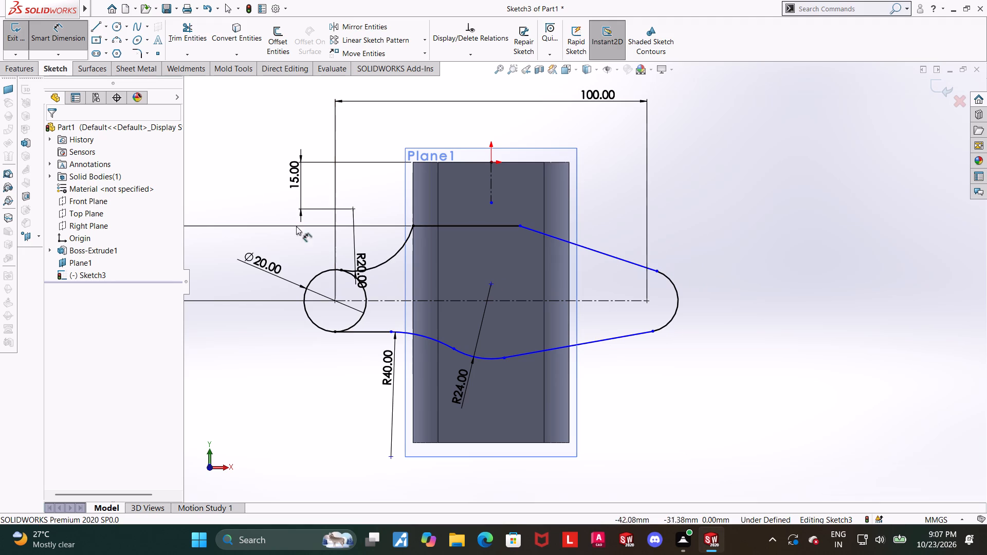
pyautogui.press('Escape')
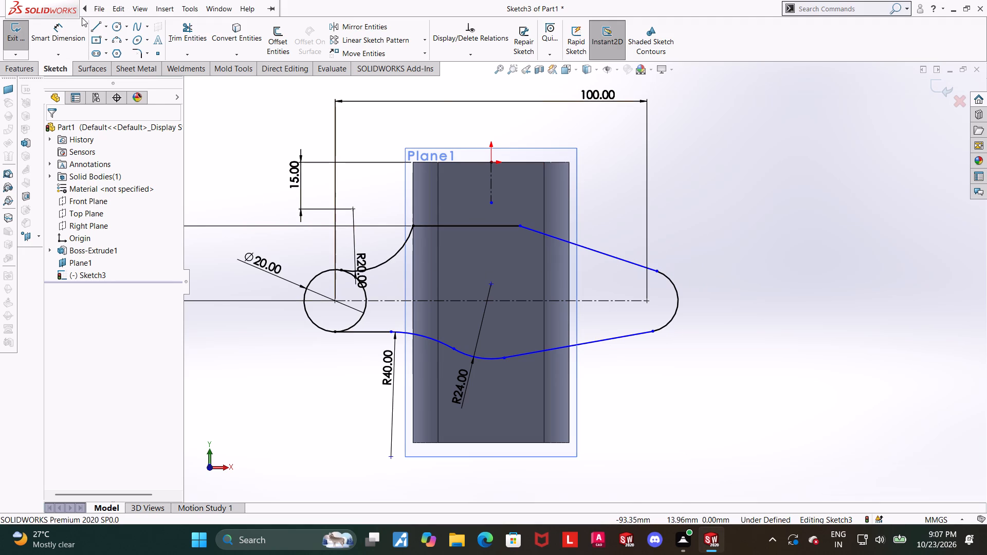
# Examine the arm profile from the small circle to the opposite end arc for entities still lacking constraints.
pyautogui.scroll(1, 278, 143)
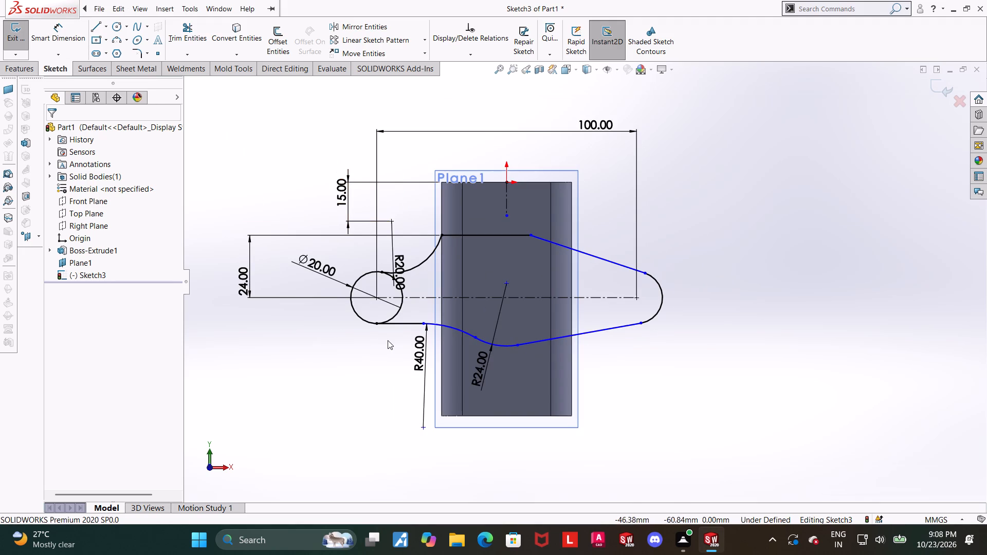
pyautogui.click(388, 340)
pyautogui.scroll(-9, 408, 318)
pyautogui.scroll(1, 523, 318)
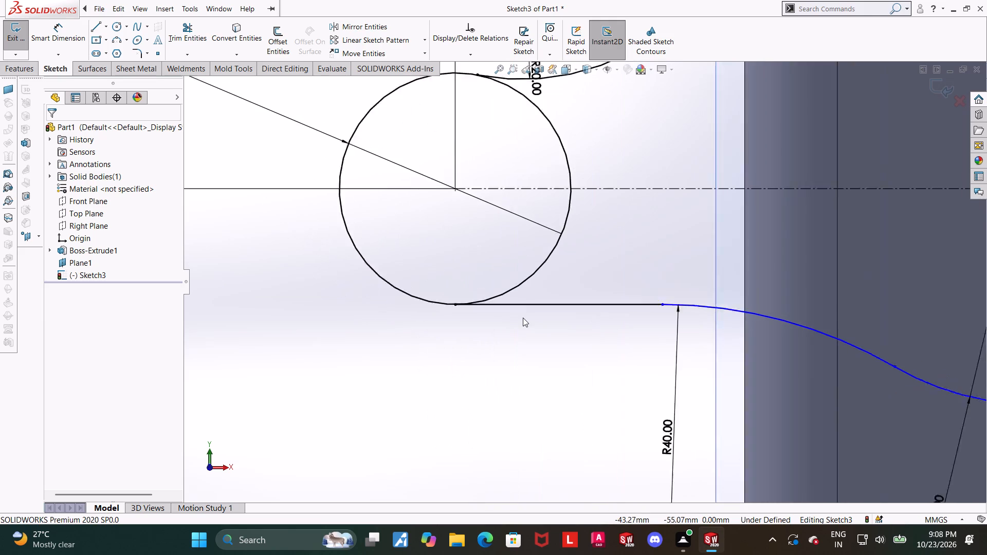
pyautogui.scroll(2, 523, 318)
pyautogui.scroll(-7, 528, 318)
pyautogui.scroll(-6, 477, 237)
pyautogui.scroll(17, 474, 229)
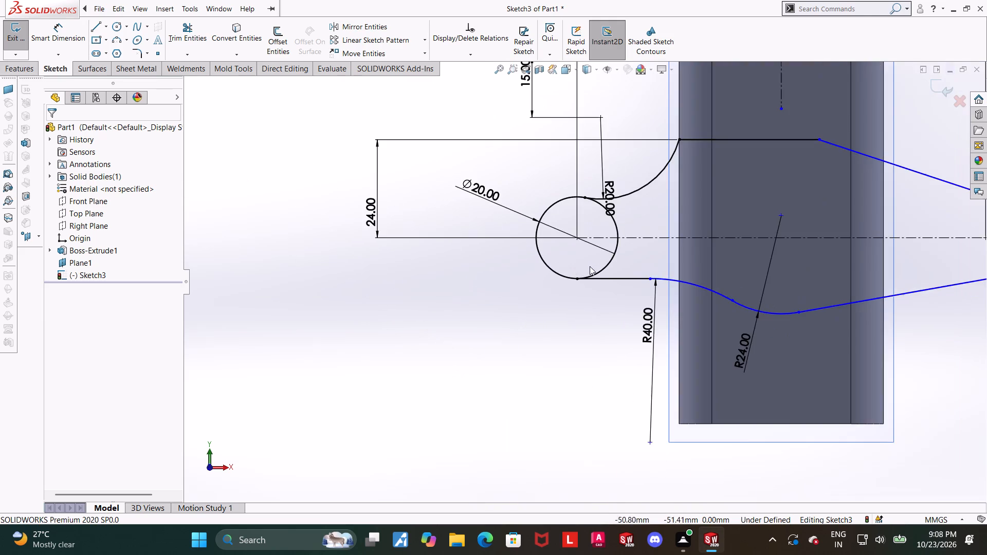
pyautogui.scroll(3, 795, 269)
pyautogui.scroll(-1, 827, 204)
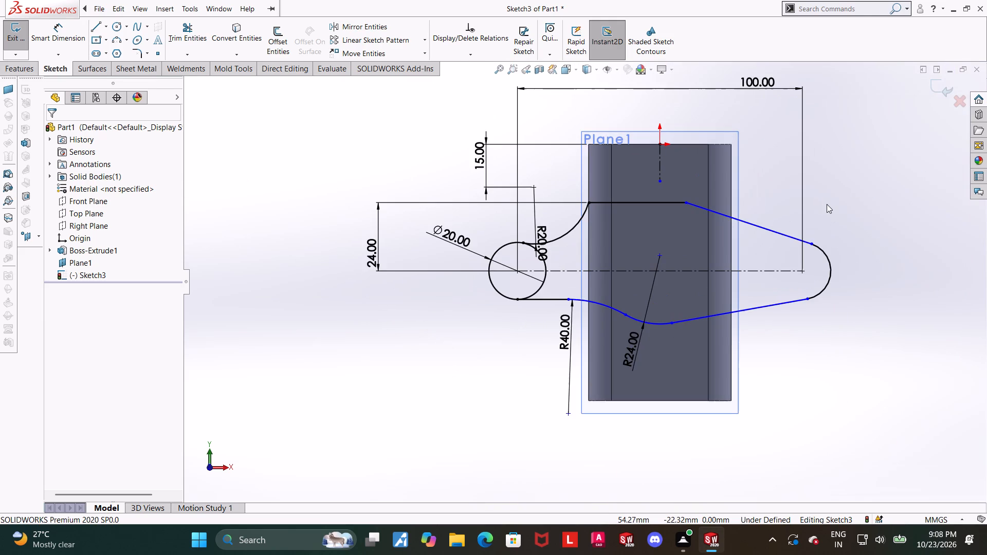
pyautogui.scroll(-1, 819, 211)
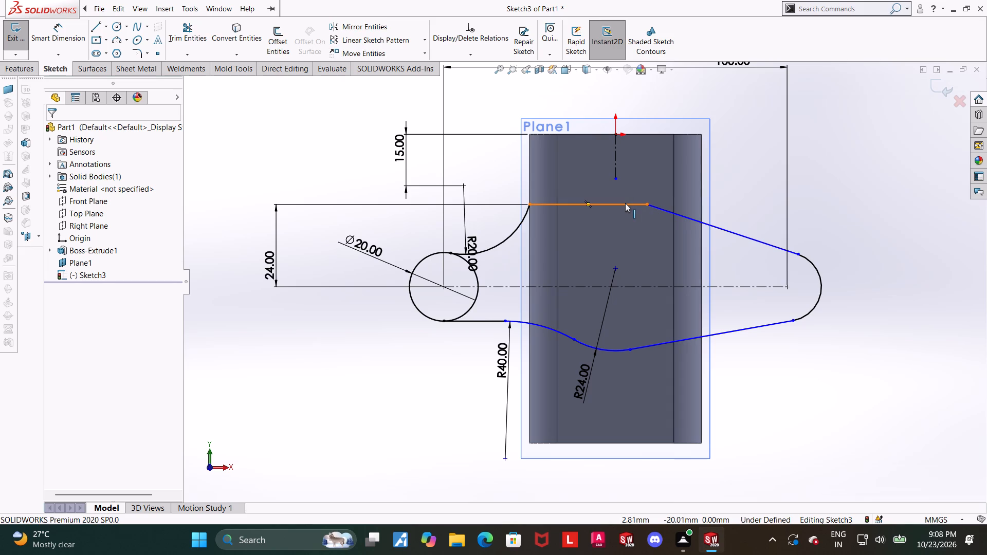
pyautogui.scroll(1, 922, 263)
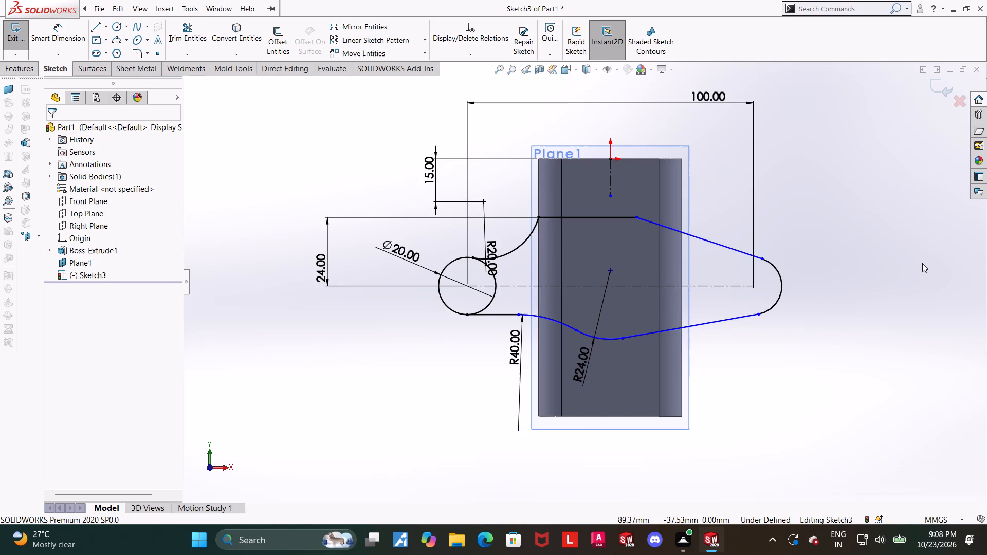
pyautogui.scroll(-1, 922, 263)
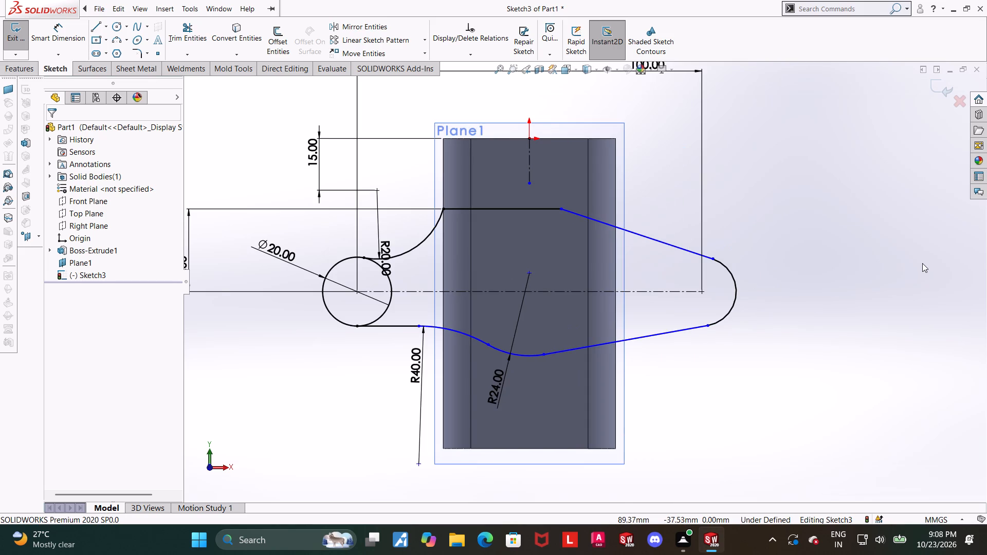
pyautogui.scroll(-1, 922, 263)
pyautogui.scroll(1, 736, 285)
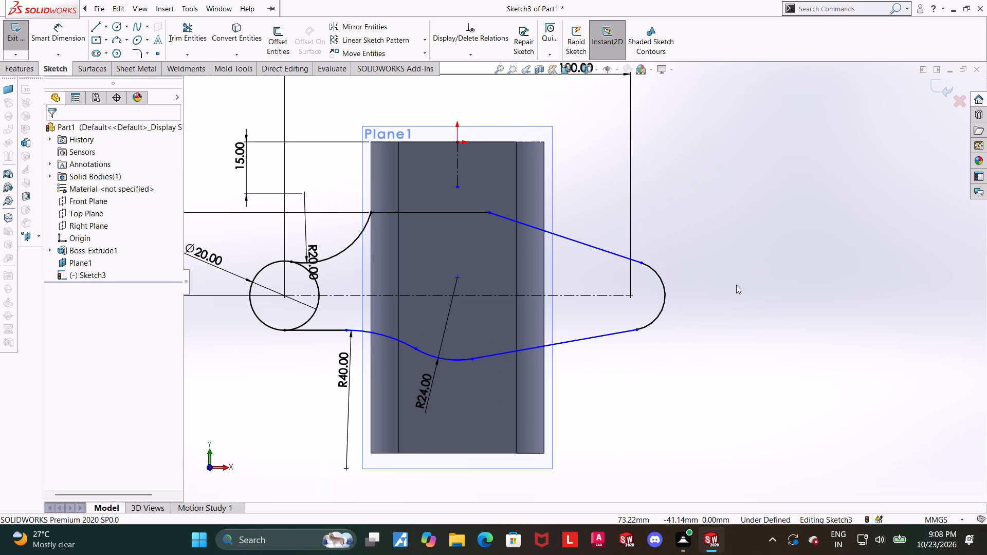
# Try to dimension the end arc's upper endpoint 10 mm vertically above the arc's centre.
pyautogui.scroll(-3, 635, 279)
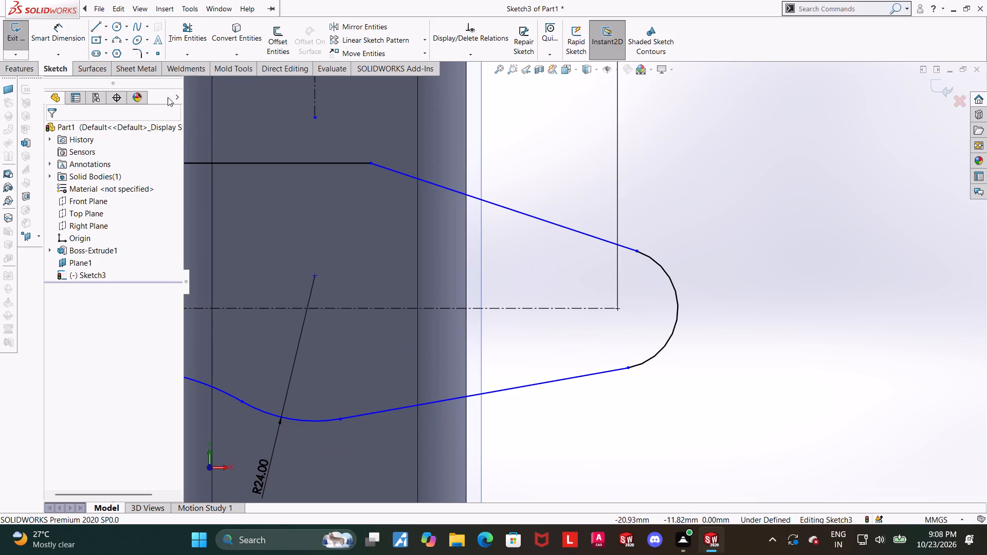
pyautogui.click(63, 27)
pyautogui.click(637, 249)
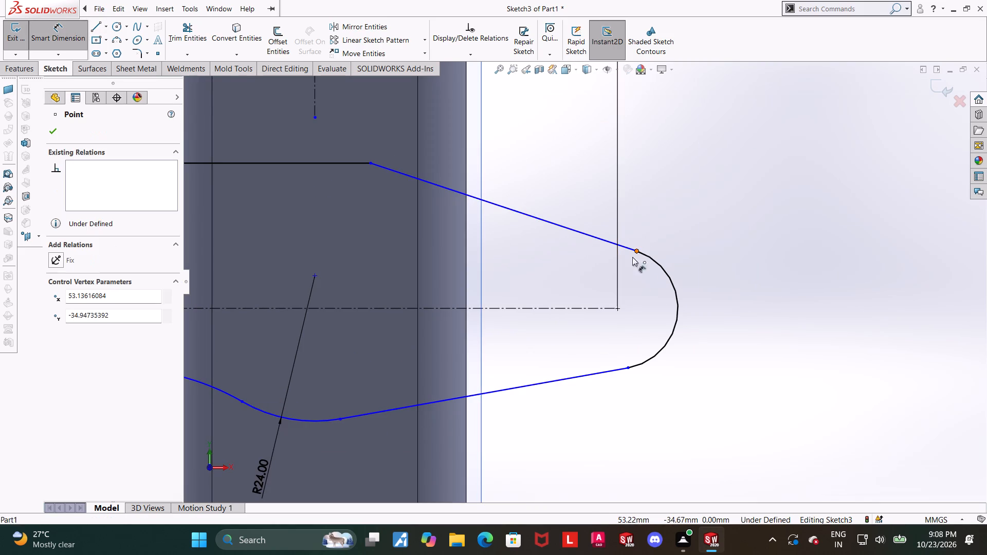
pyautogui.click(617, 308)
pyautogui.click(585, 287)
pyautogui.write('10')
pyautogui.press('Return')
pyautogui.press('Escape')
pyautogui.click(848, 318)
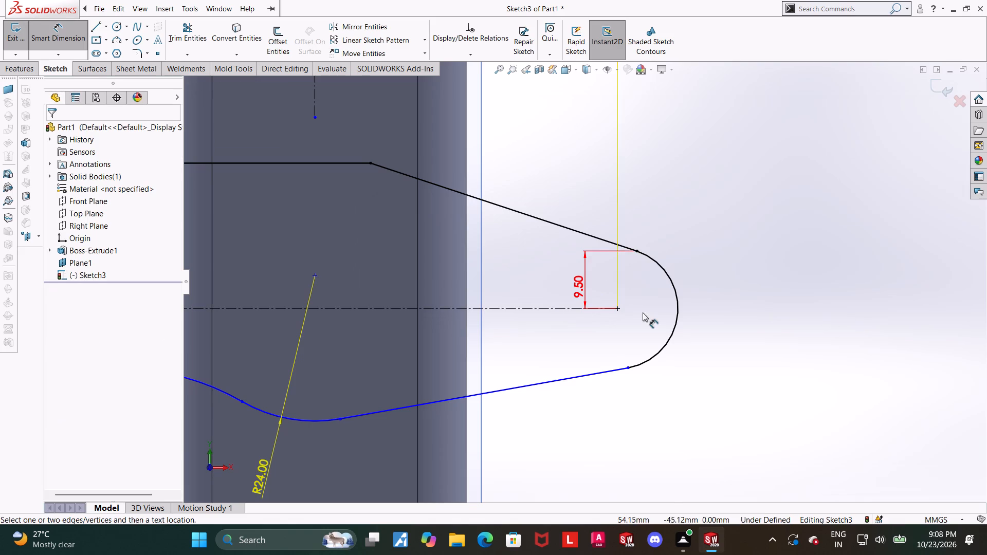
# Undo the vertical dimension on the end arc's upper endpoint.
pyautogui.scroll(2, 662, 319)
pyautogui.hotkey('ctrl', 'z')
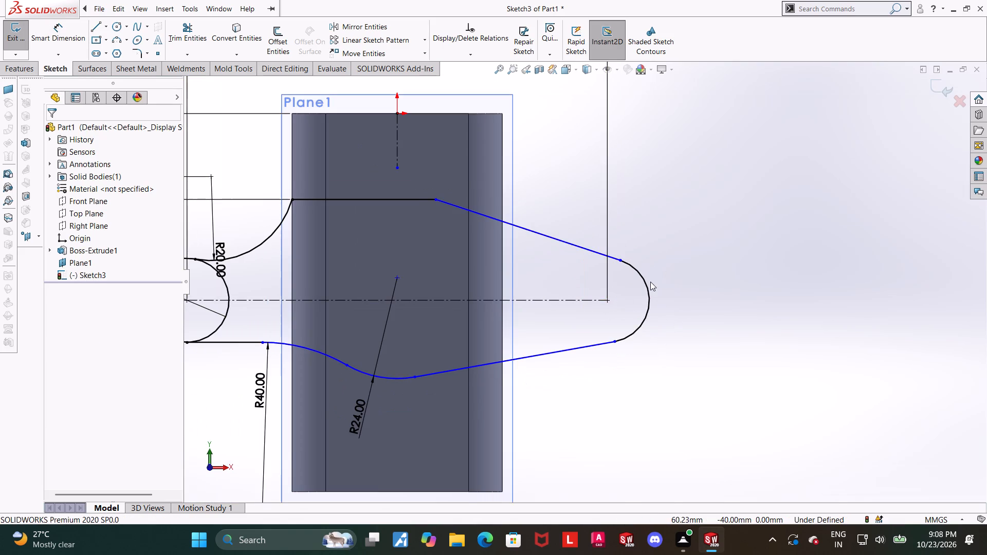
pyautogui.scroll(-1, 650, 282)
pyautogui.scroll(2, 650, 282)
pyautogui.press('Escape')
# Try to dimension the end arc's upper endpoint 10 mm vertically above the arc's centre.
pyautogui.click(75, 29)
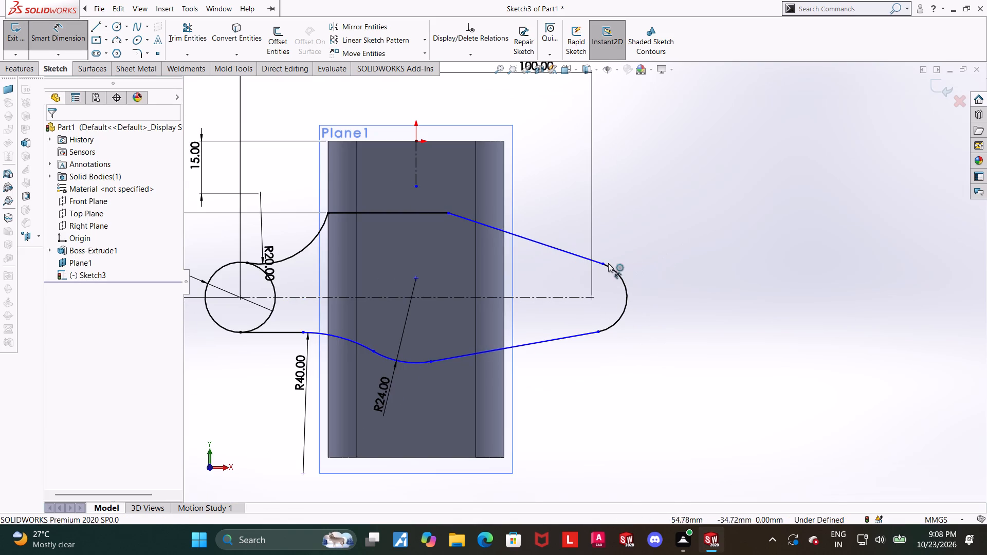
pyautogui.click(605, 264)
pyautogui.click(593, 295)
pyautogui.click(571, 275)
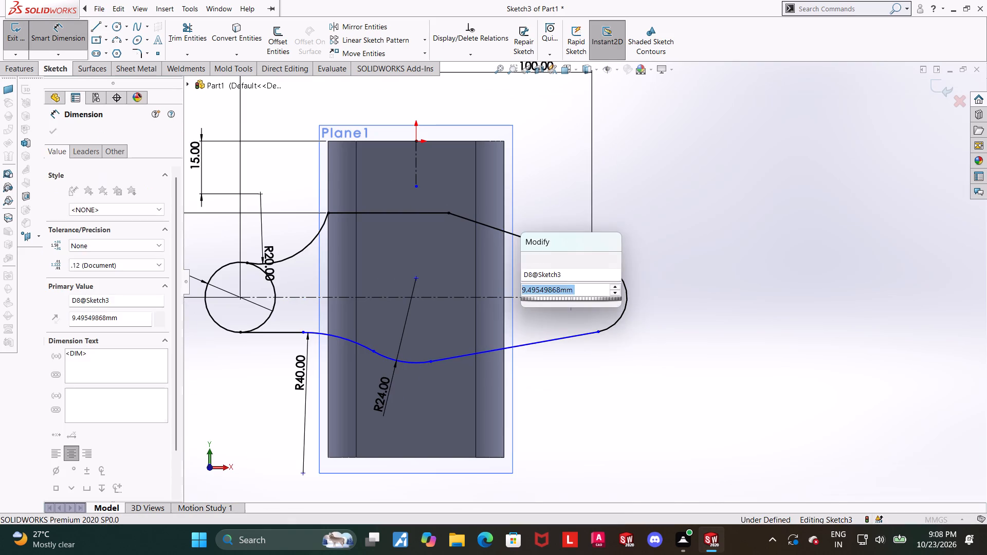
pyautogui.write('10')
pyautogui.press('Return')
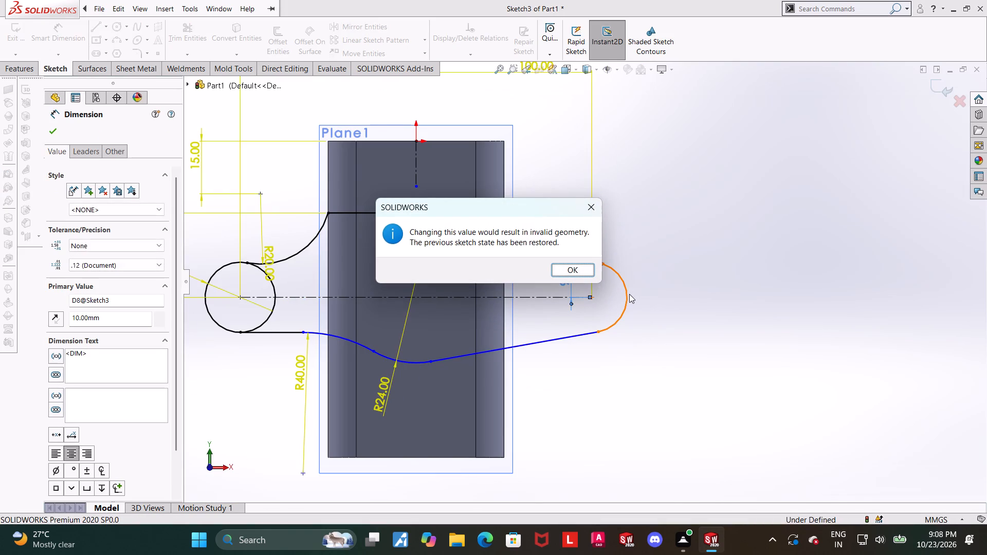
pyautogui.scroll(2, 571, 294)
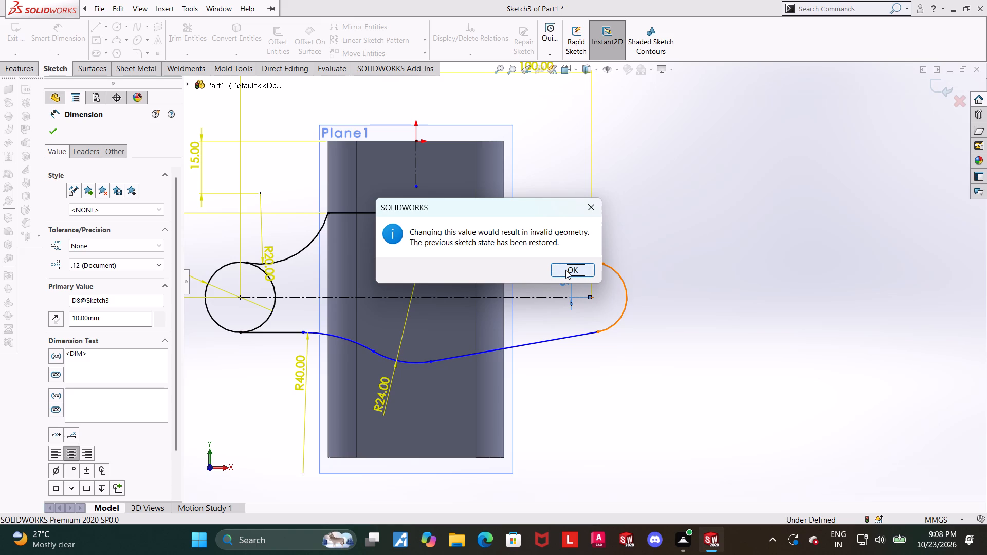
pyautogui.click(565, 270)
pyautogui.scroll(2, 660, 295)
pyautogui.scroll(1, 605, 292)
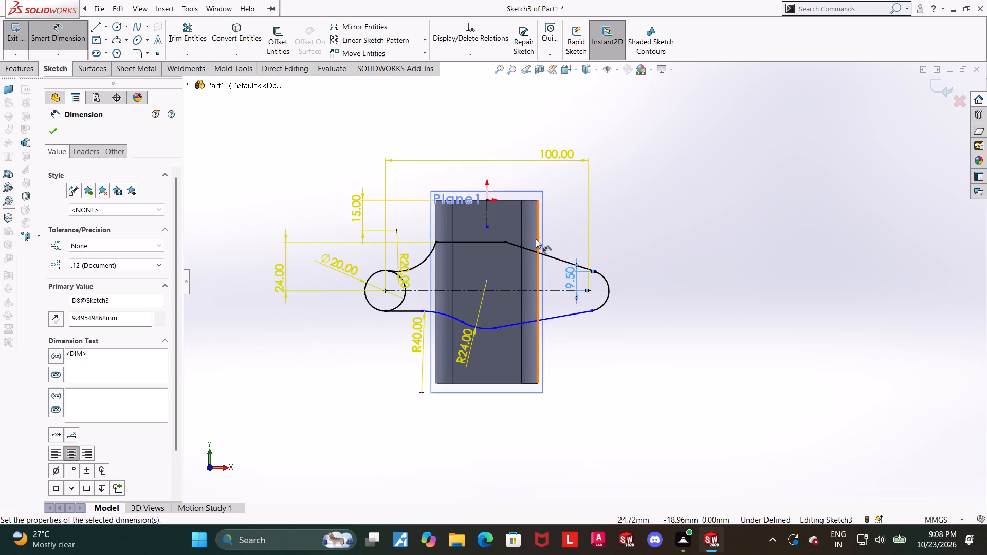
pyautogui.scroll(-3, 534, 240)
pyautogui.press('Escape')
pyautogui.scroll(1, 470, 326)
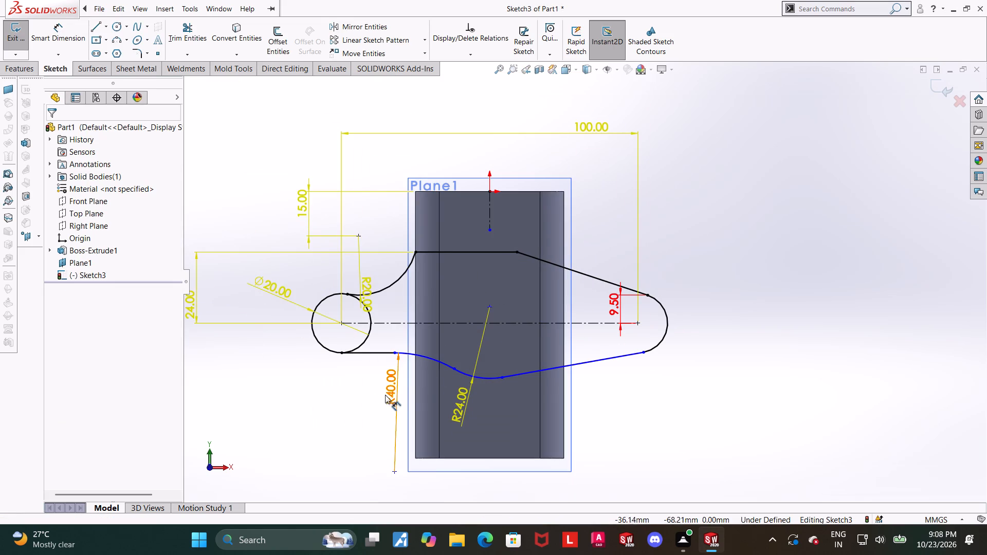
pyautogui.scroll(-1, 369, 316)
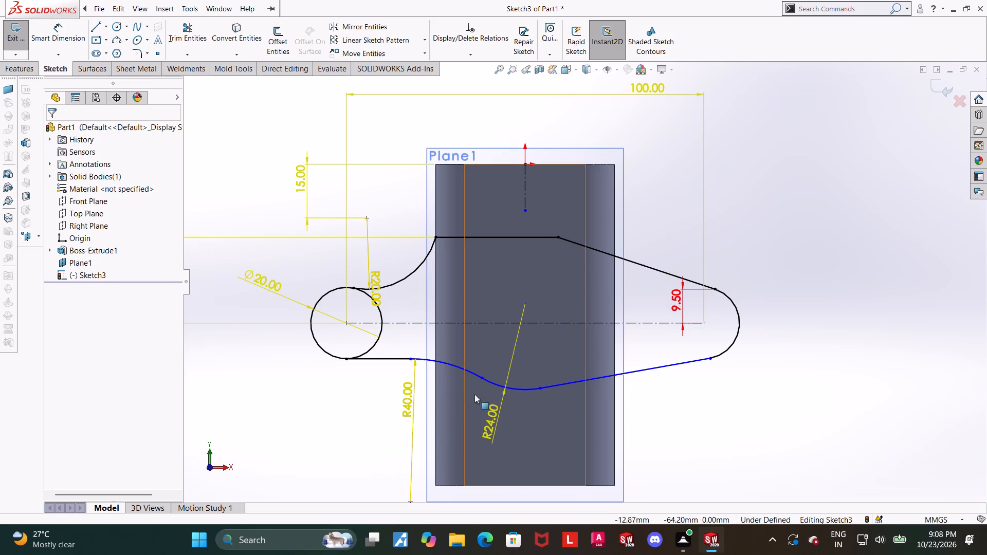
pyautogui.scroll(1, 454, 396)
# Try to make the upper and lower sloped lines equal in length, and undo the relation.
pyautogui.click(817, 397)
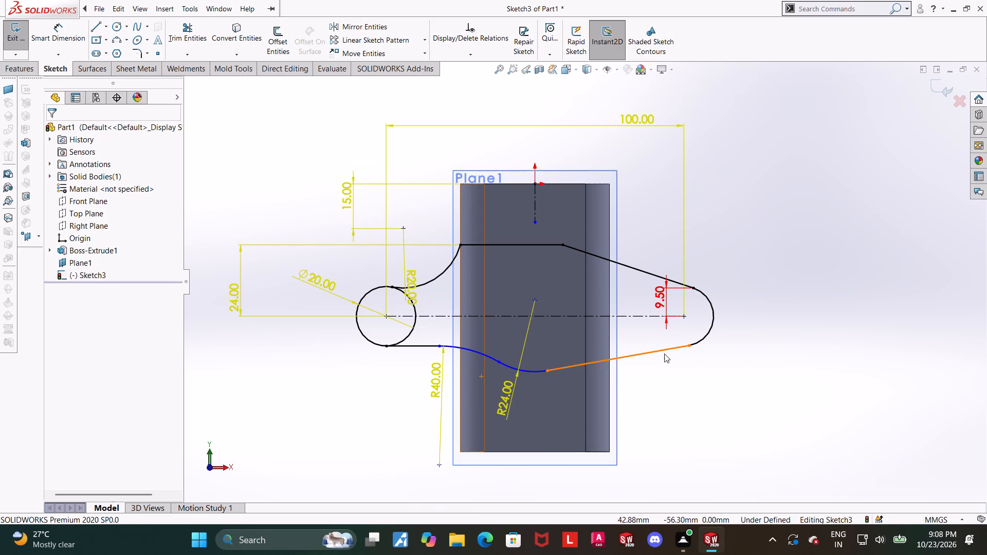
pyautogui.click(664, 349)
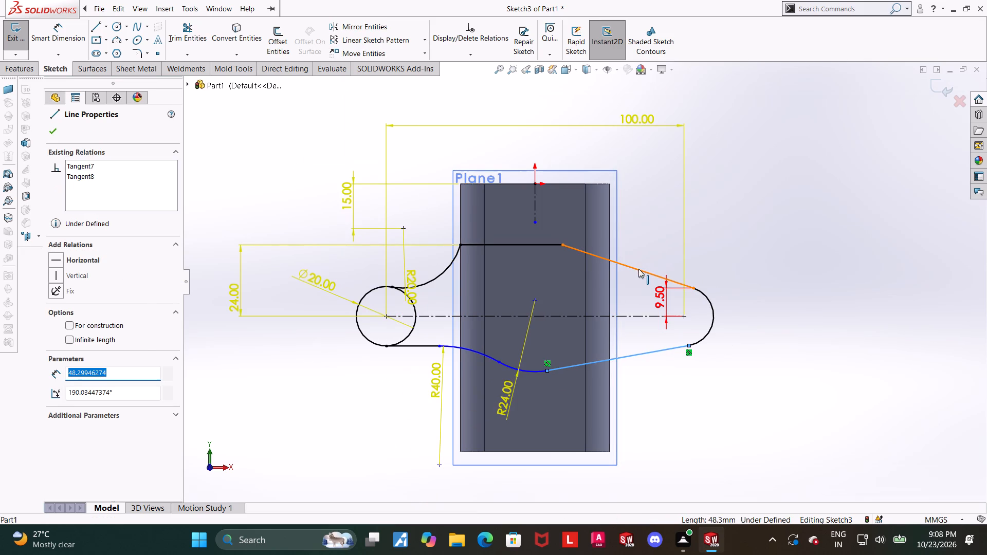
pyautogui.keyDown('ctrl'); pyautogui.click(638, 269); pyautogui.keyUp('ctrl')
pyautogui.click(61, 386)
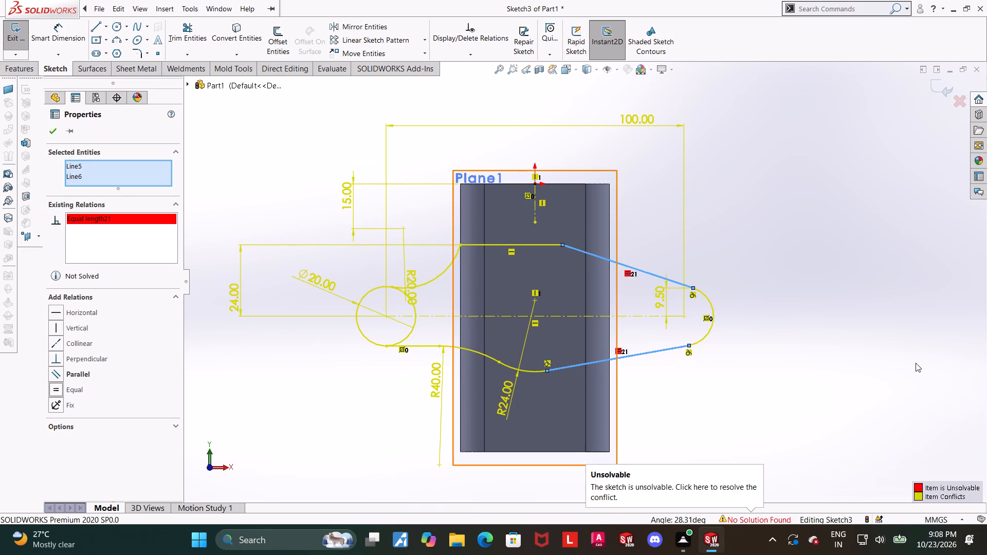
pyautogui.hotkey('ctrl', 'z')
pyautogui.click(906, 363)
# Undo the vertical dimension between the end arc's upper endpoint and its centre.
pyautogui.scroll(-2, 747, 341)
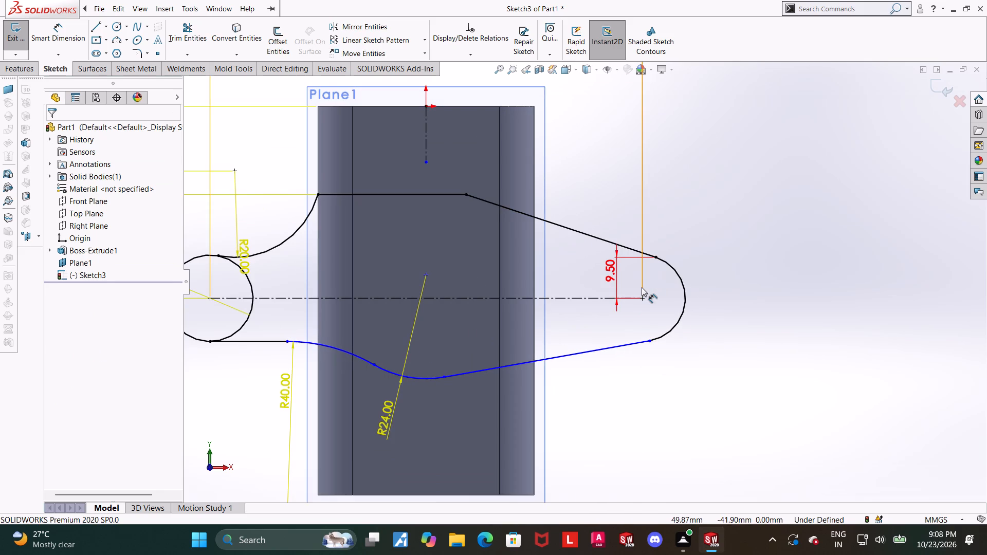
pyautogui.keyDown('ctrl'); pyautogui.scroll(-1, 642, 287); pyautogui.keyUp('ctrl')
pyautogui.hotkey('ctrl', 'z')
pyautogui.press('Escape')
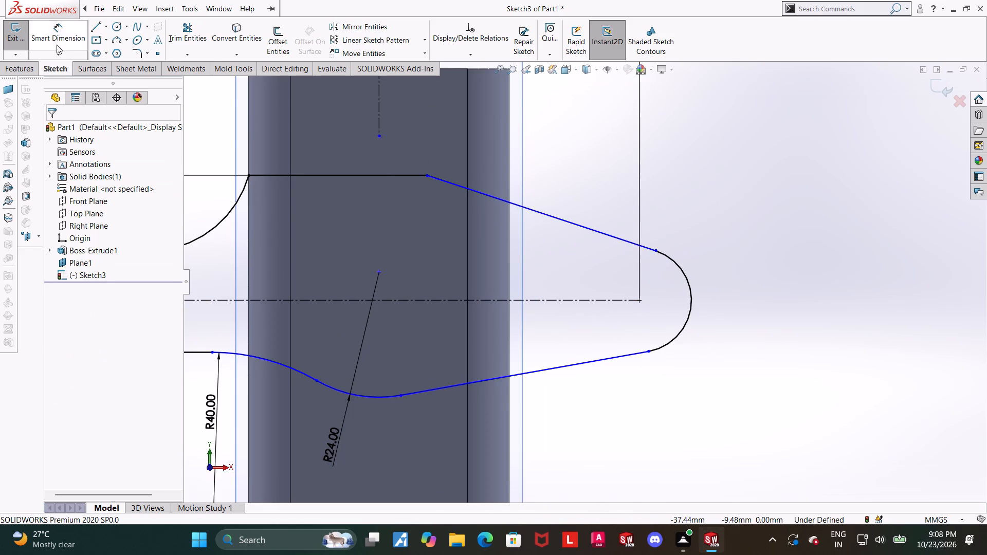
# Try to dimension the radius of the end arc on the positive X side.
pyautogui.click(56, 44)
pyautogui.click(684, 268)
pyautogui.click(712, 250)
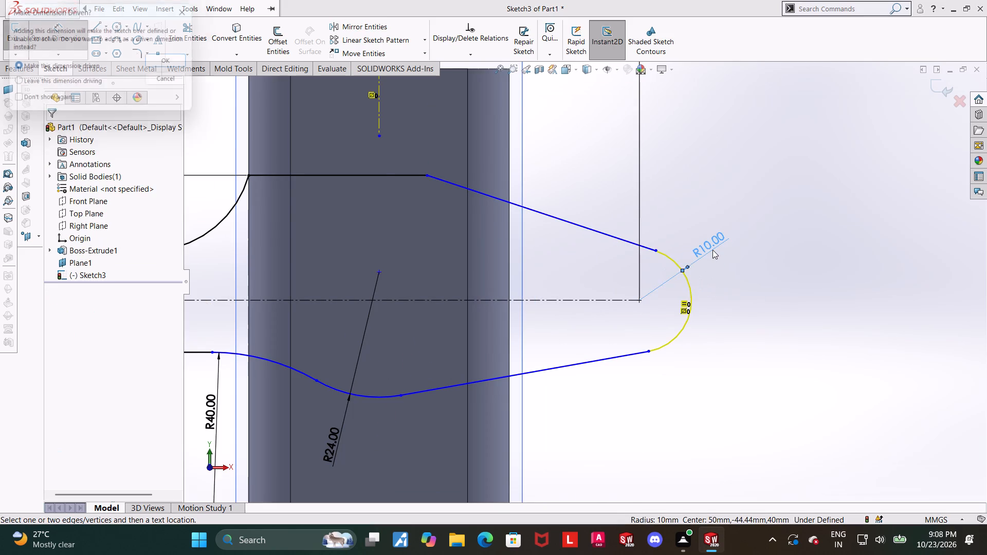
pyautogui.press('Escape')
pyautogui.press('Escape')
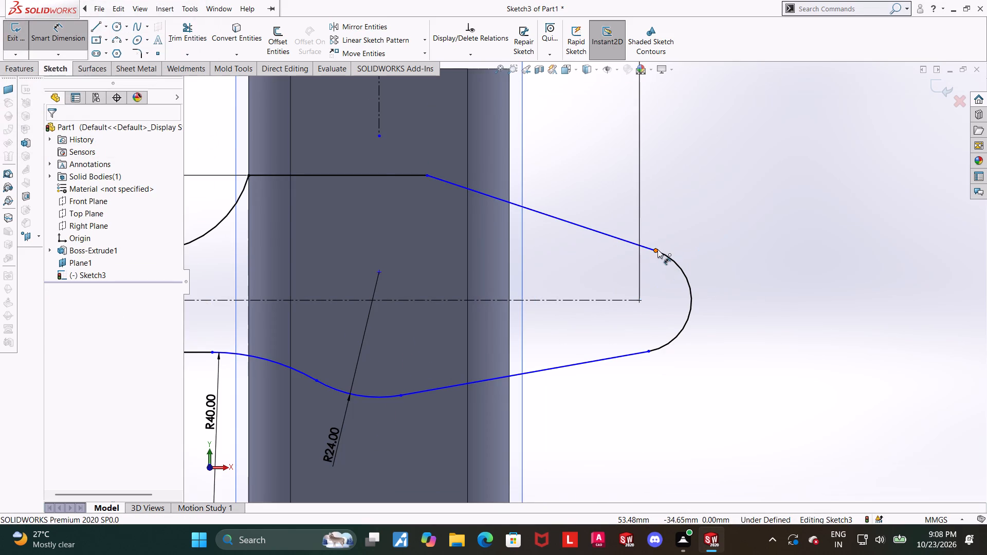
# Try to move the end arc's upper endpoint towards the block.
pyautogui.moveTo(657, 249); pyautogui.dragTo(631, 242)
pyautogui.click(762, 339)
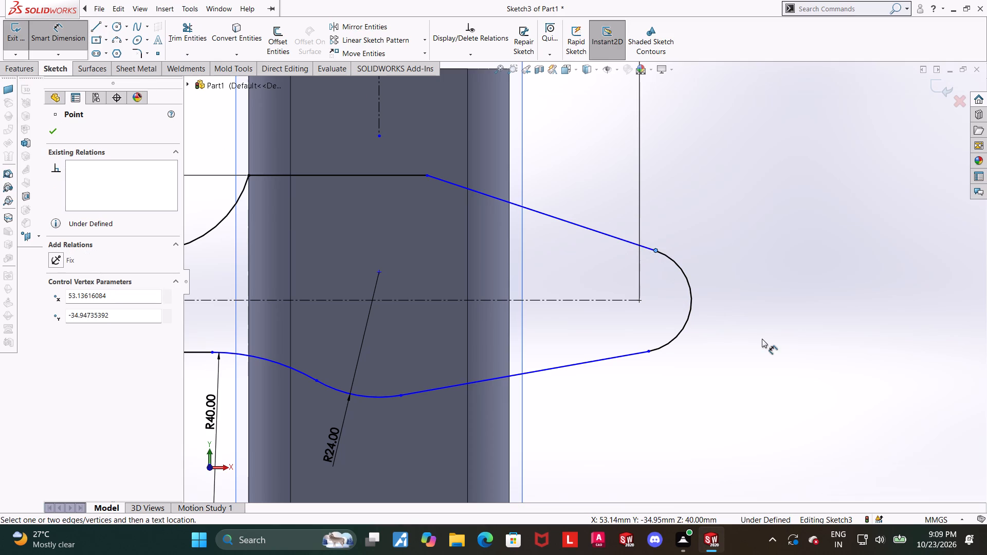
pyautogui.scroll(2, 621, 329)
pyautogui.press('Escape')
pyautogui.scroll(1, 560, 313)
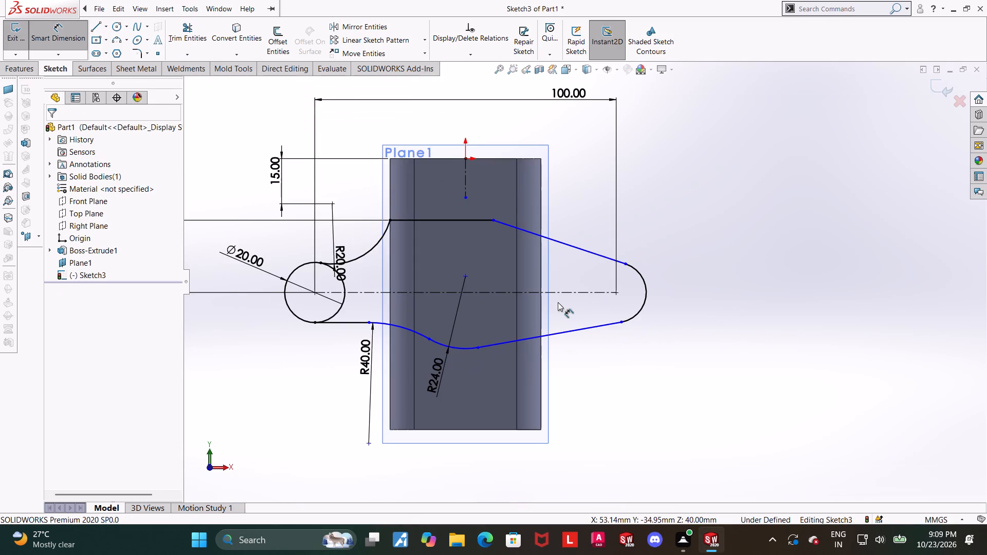
# Shorten the top horizontal line by moving its joint with the upper sloped line to about X 2.69 mm.
pyautogui.scroll(-1, 558, 300)
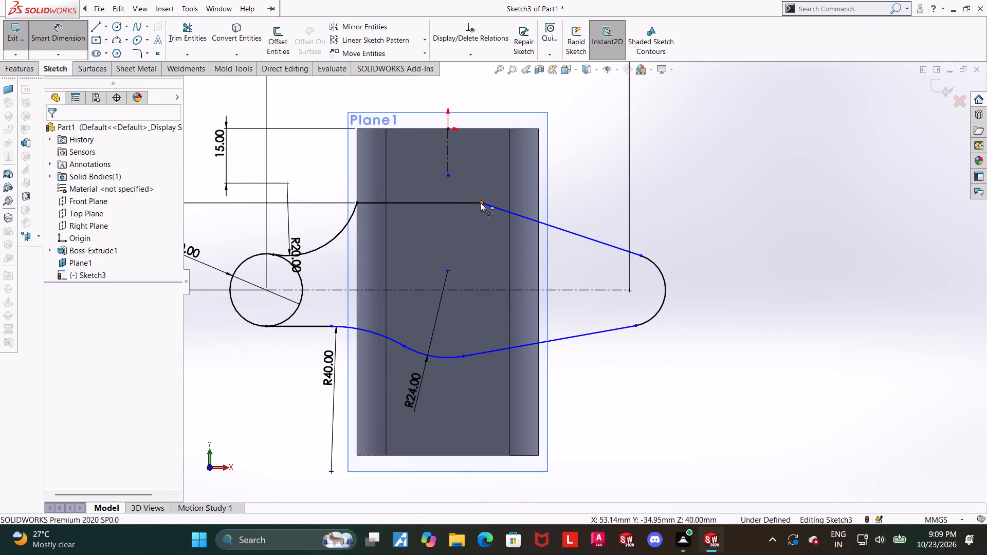
pyautogui.moveTo(480, 202); pyautogui.dragTo(451, 204)
pyautogui.press('Escape')
pyautogui.press('Escape')
pyautogui.moveTo(481, 201); pyautogui.dragTo(425, 200)
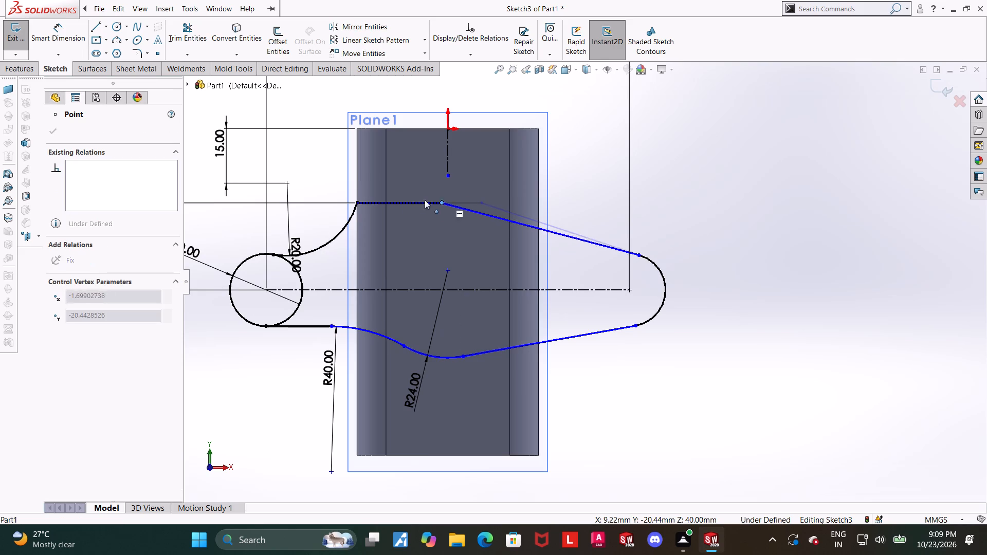
pyautogui.moveTo(425, 200); pyautogui.dragTo(458, 202)
pyautogui.press('Escape')
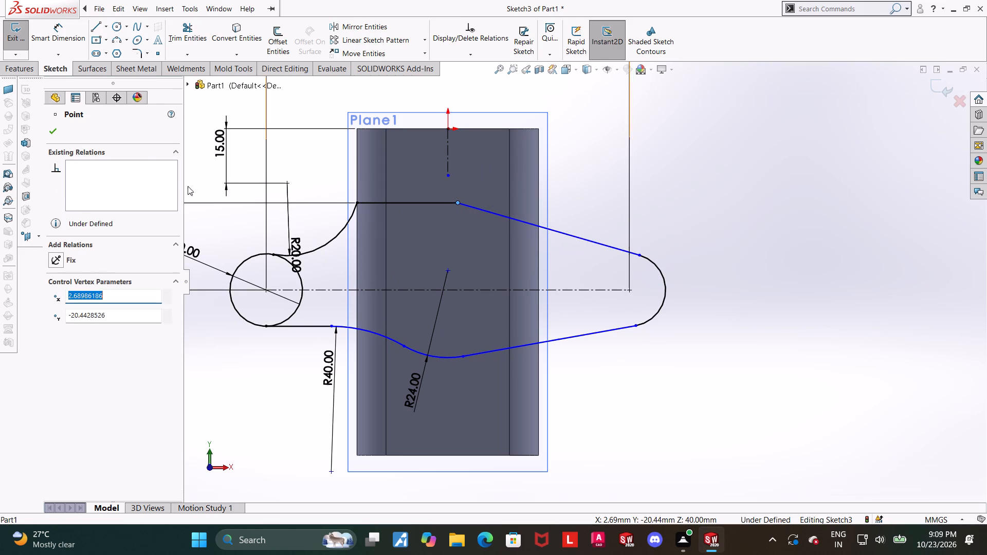
pyautogui.press('Escape')
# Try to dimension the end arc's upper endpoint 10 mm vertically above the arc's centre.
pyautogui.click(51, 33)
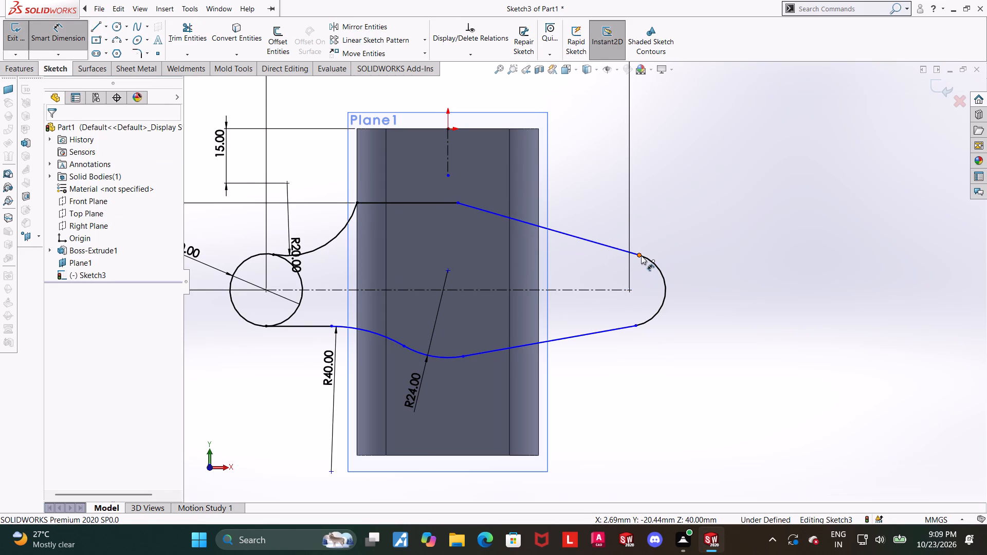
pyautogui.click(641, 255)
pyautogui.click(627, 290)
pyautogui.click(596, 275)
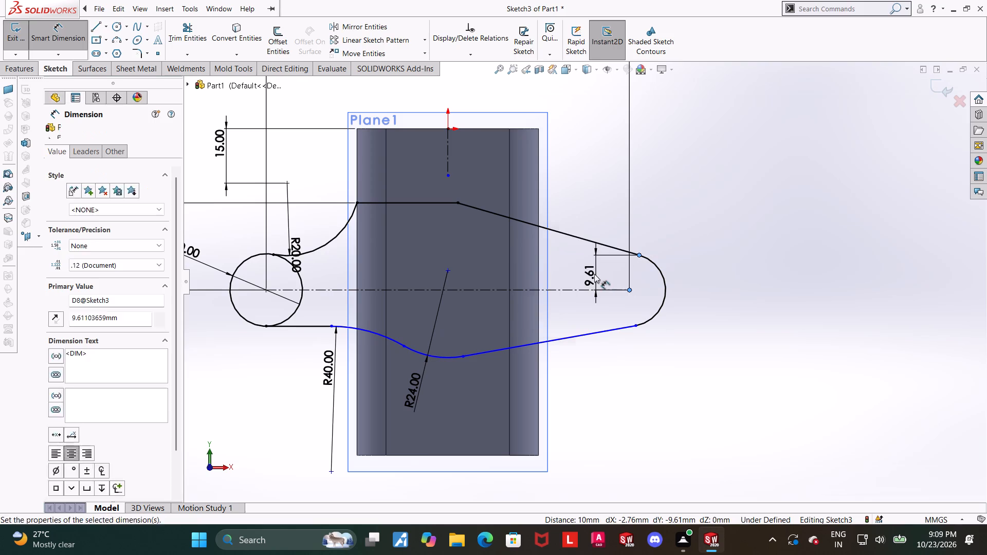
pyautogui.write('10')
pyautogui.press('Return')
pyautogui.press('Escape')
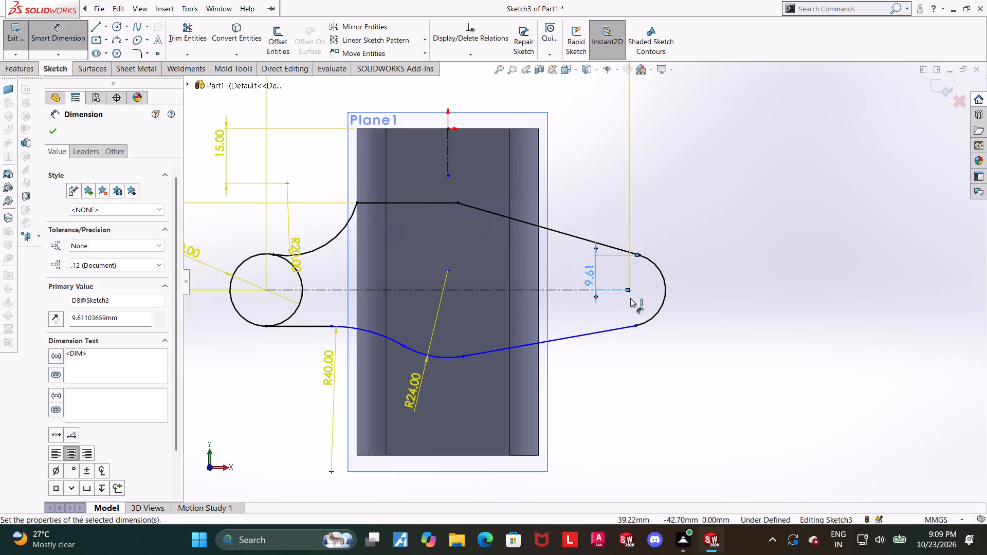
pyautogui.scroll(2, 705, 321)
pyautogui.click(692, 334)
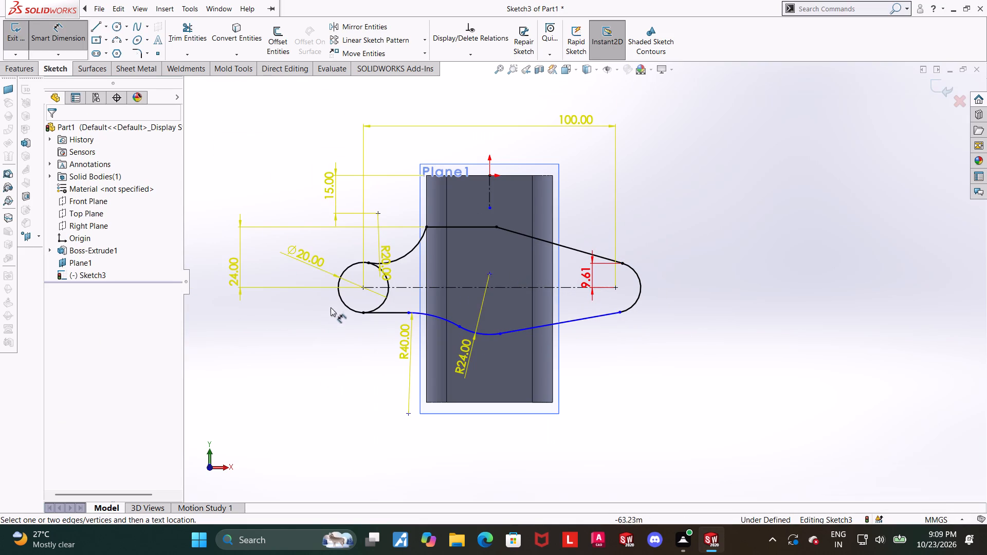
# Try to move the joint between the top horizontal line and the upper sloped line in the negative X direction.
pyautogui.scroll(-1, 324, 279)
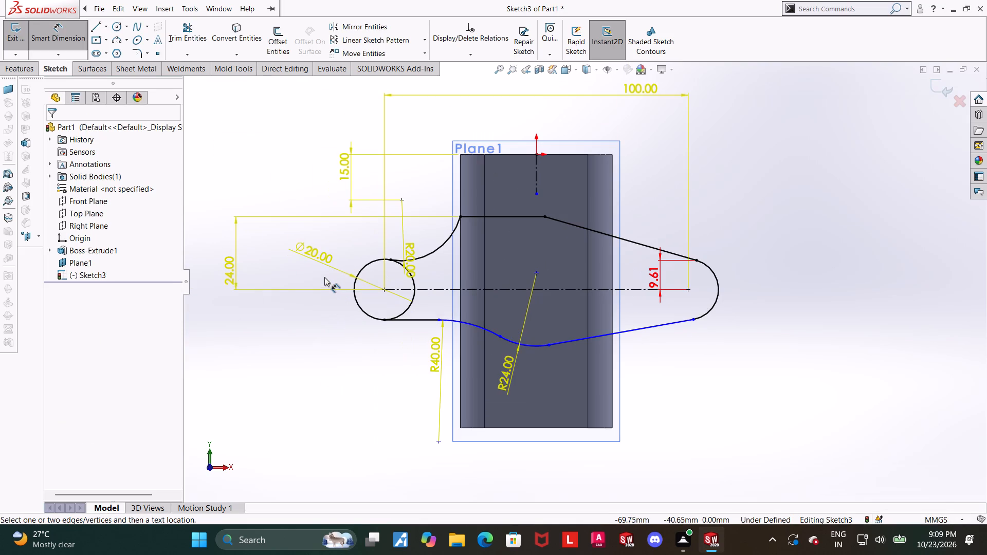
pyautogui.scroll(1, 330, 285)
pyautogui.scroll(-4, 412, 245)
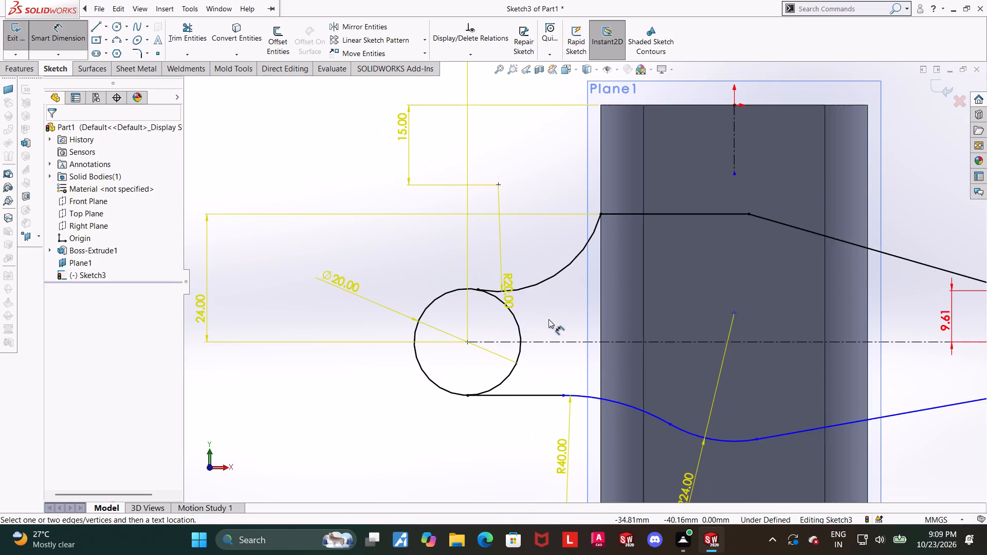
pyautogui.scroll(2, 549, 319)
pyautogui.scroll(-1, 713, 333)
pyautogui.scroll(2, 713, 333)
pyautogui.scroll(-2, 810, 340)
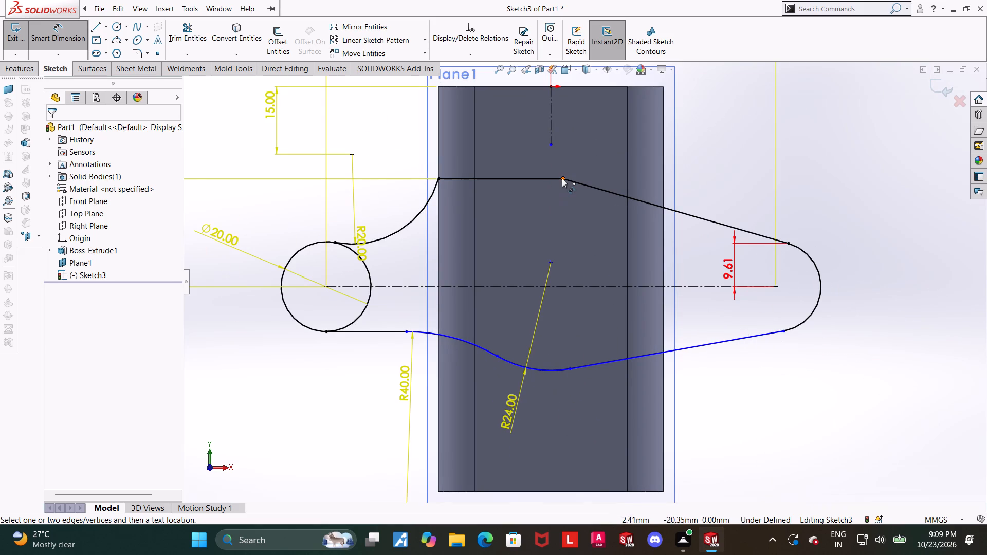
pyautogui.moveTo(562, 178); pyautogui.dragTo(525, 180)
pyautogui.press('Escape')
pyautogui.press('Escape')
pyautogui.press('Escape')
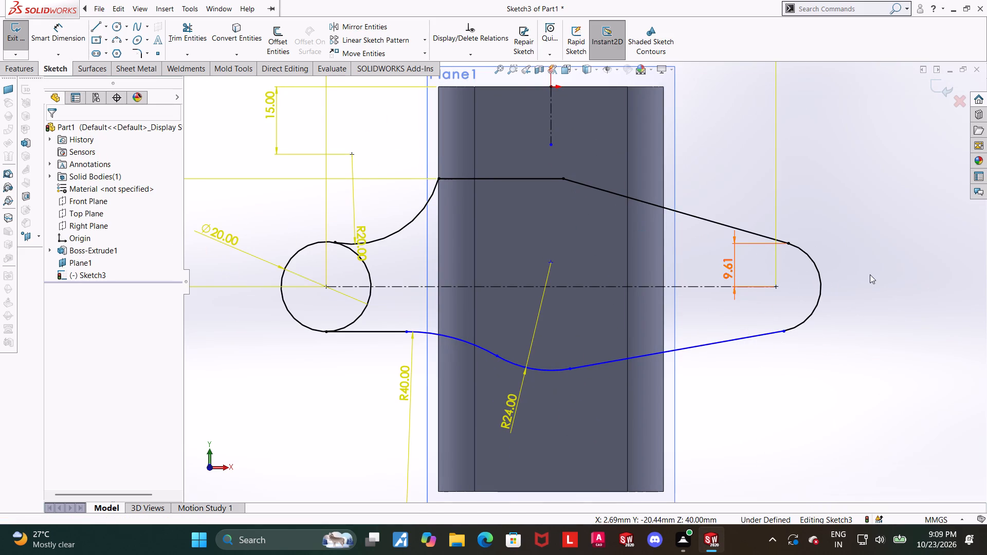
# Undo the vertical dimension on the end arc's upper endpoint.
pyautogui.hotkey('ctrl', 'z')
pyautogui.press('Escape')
# Trim away the top horizontal line between the concave R20 arc and the upper sloped line.
pyautogui.scroll(-2, 627, 189)
pyautogui.scroll(2, 520, 166)
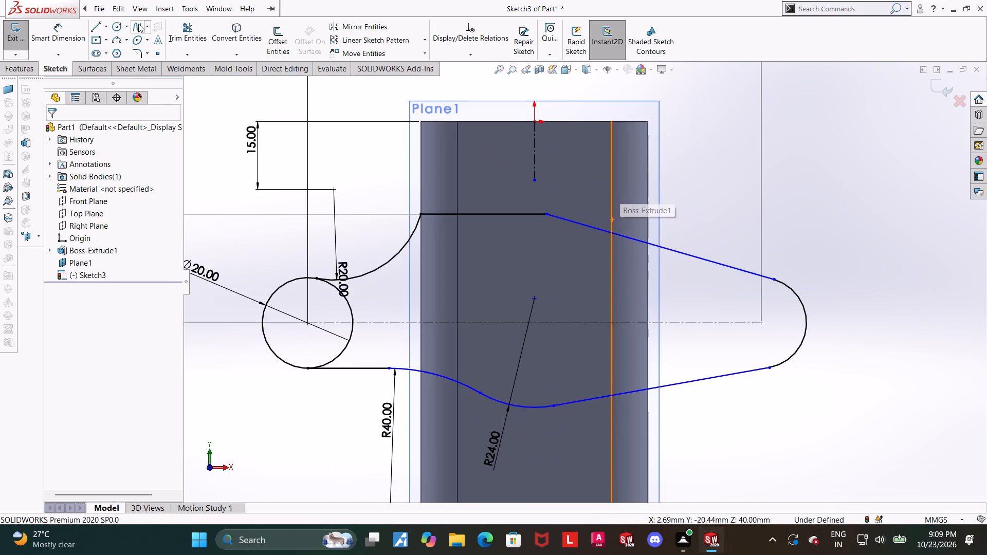
pyautogui.click(186, 31)
pyautogui.moveTo(517, 236); pyautogui.dragTo(510, 195)
pyautogui.press('Escape')
pyautogui.press('Escape')
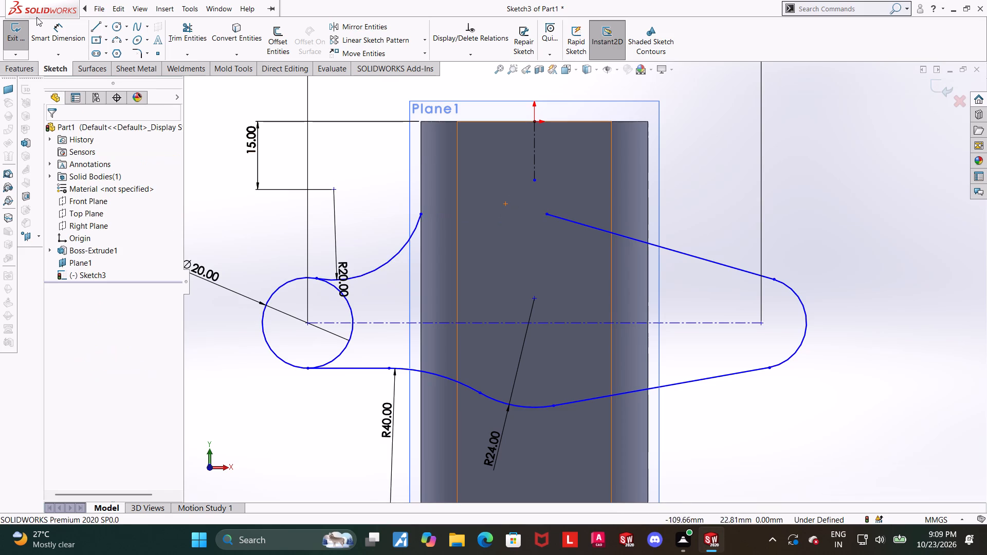
# Dimension the end arc's upper endpoint 10 mm vertically above the arc's centre.
pyautogui.click(46, 29)
pyautogui.click(51, 30)
pyautogui.click(773, 279)
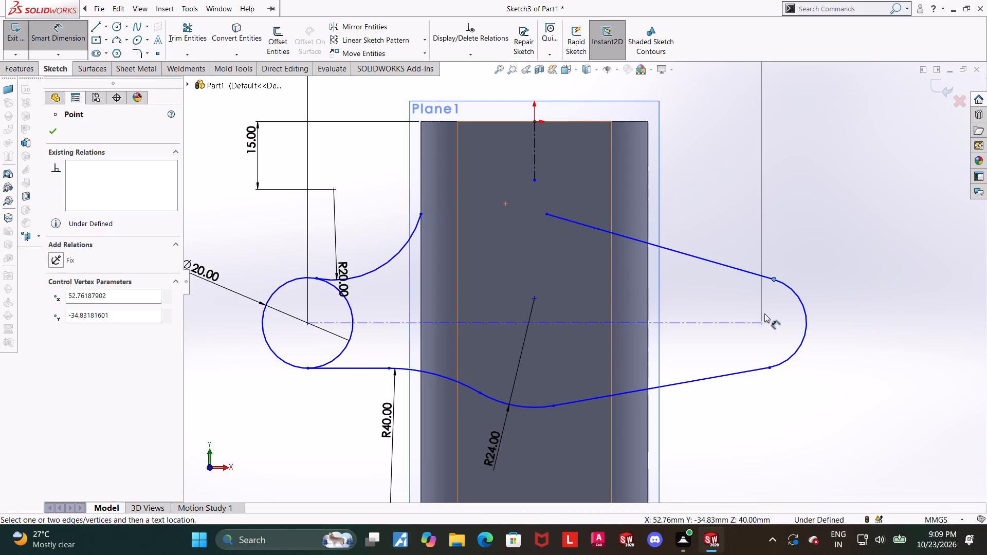
pyautogui.click(759, 322)
pyautogui.click(715, 297)
pyautogui.write('10')
pyautogui.press('Return')
pyautogui.press('Escape')
pyautogui.click(901, 270)
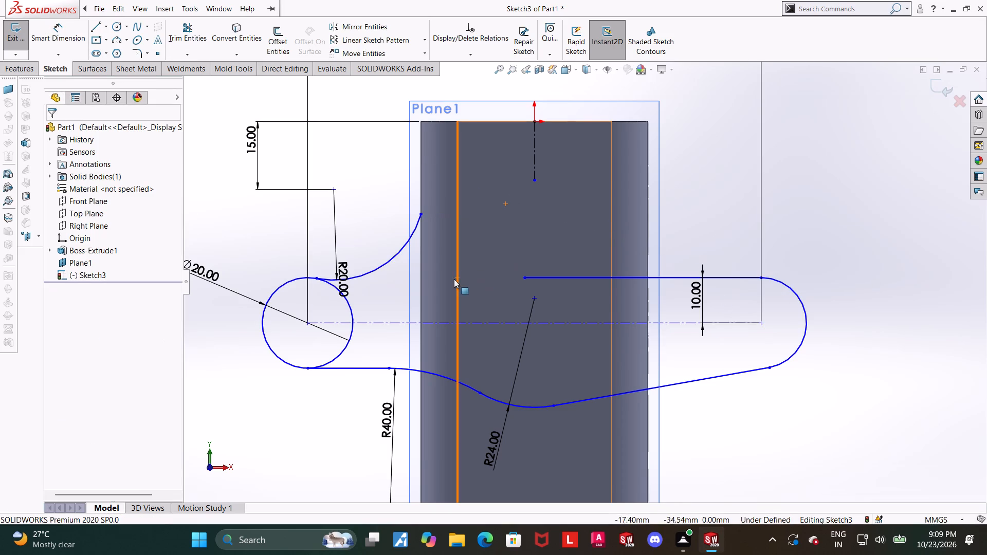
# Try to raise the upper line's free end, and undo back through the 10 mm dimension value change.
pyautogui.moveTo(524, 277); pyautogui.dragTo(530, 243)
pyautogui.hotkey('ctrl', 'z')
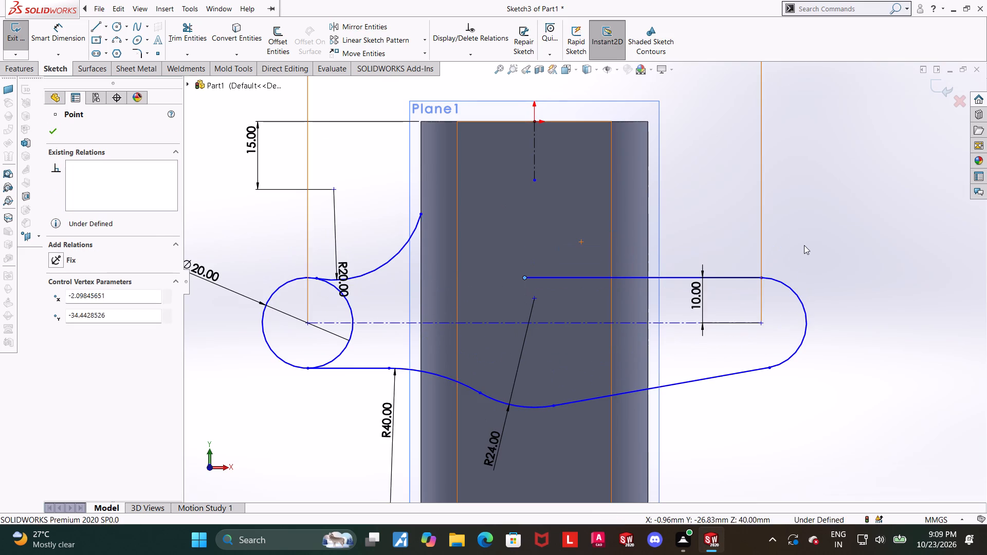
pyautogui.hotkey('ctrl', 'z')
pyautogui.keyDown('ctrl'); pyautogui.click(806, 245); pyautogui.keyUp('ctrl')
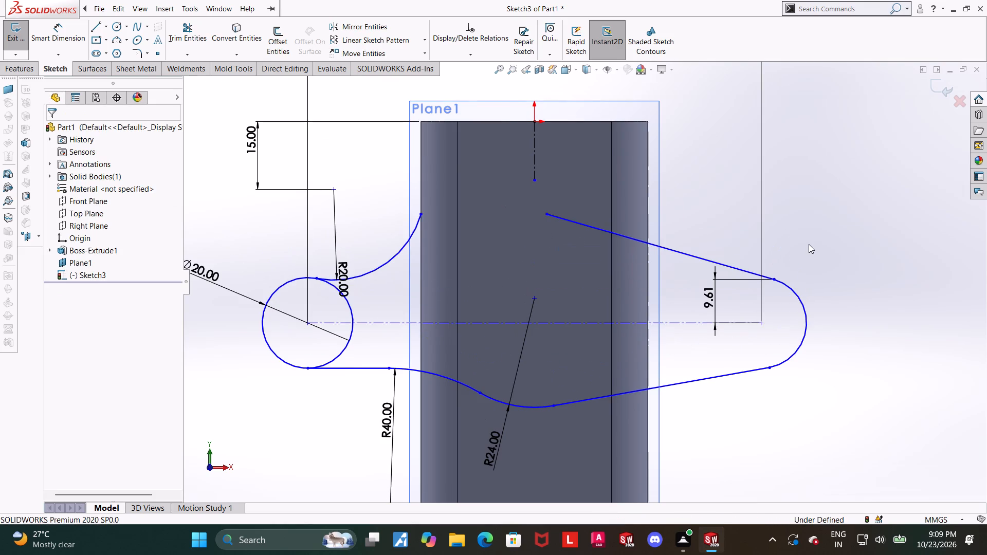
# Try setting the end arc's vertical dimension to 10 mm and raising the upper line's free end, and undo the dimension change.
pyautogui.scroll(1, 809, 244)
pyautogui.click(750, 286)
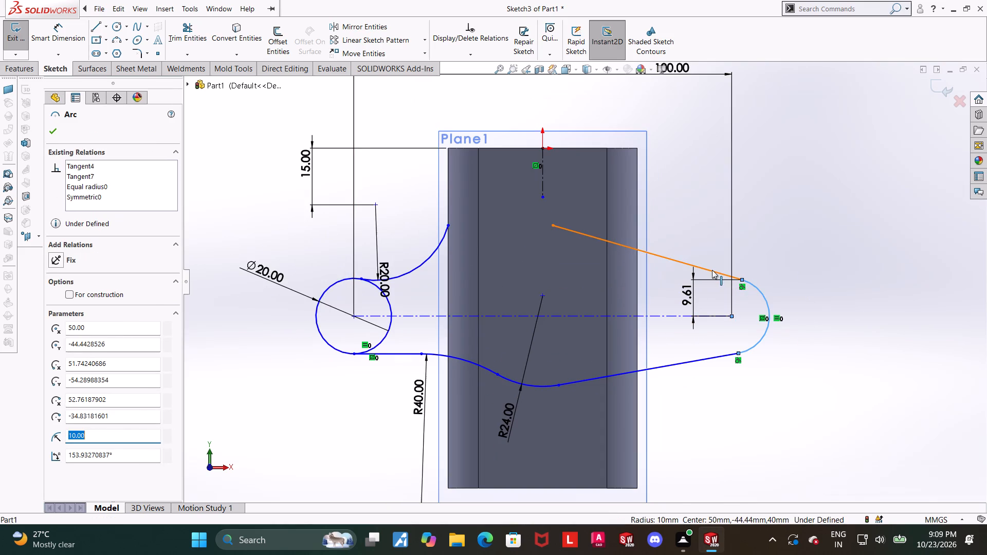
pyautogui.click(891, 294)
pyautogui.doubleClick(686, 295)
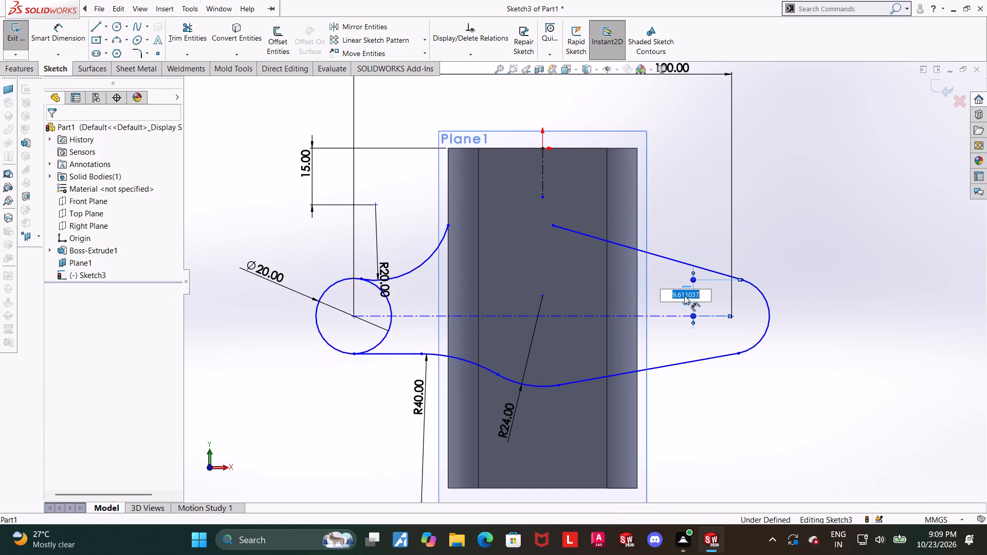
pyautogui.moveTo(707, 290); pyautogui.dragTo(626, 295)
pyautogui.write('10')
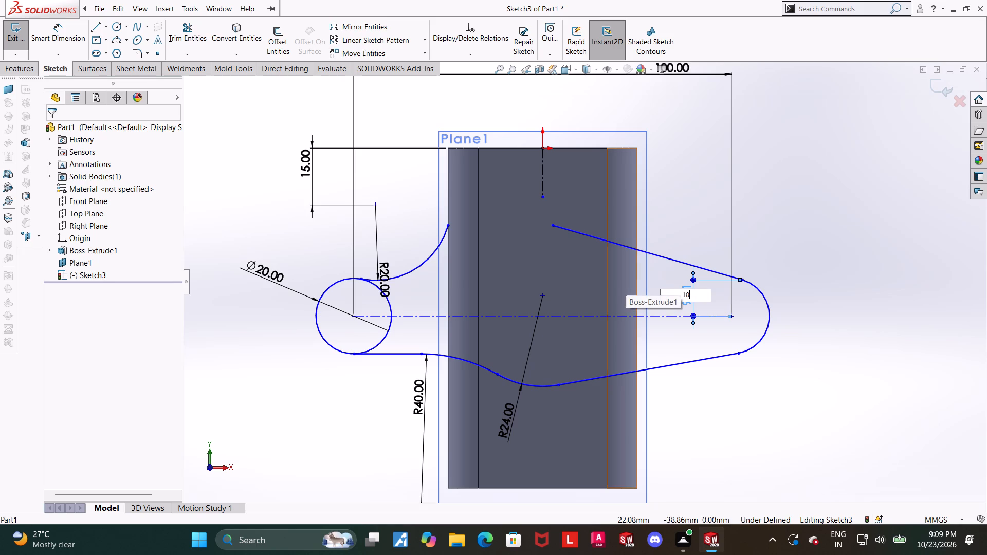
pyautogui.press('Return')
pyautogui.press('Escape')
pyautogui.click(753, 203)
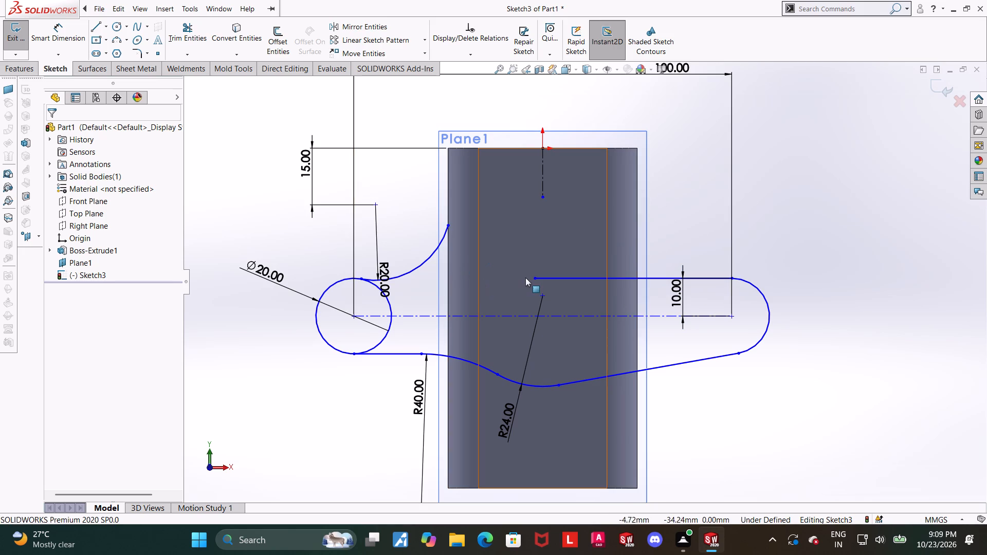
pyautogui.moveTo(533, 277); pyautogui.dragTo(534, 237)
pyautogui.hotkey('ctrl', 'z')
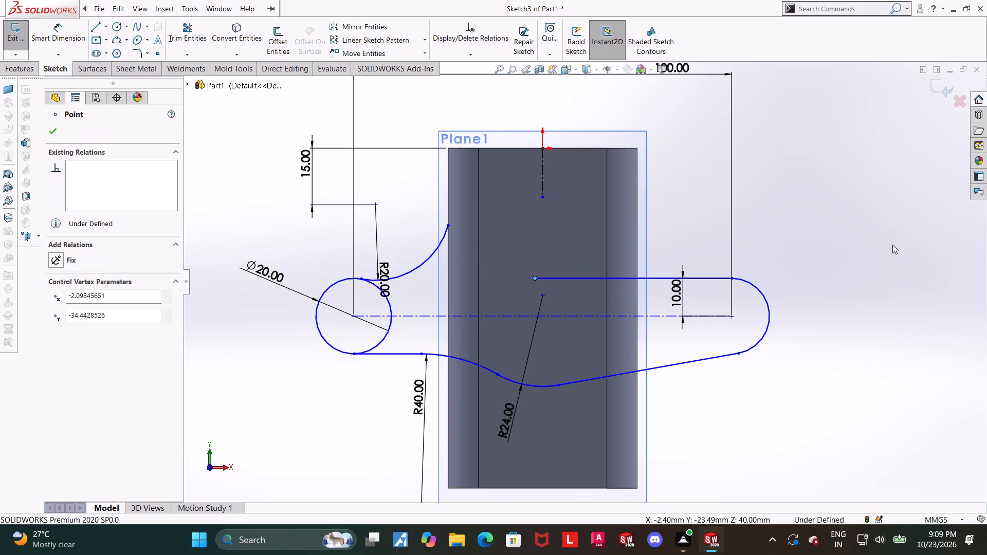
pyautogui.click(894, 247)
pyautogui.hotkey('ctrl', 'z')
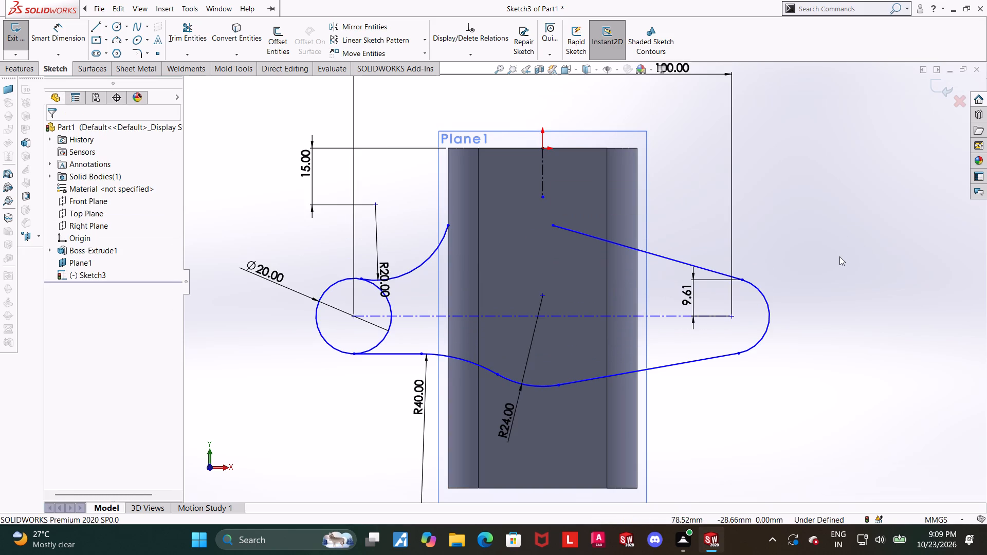
# Undo the vertical dimension on the end arc's upper endpoint and the trim of the top horizontal line.
pyautogui.hotkey('ctrl', 'z')
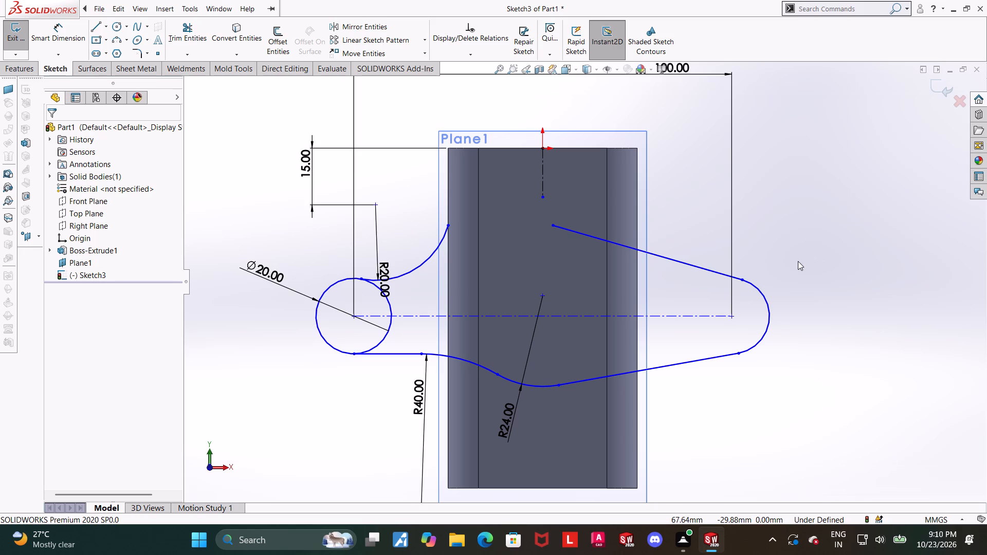
pyautogui.hotkey('ctrl', 'z')
pyautogui.click(782, 261)
pyautogui.scroll(2, 782, 261)
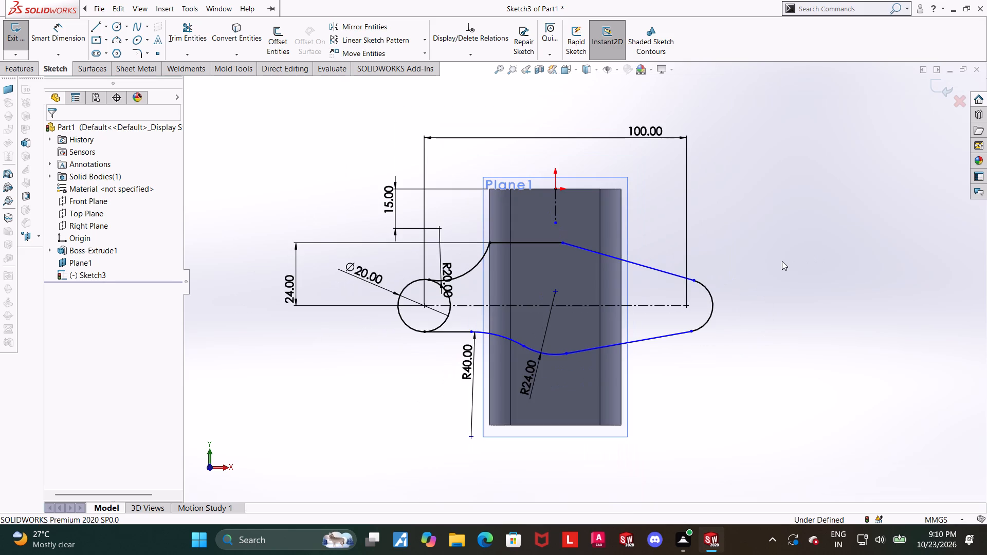
pyautogui.scroll(1, 726, 264)
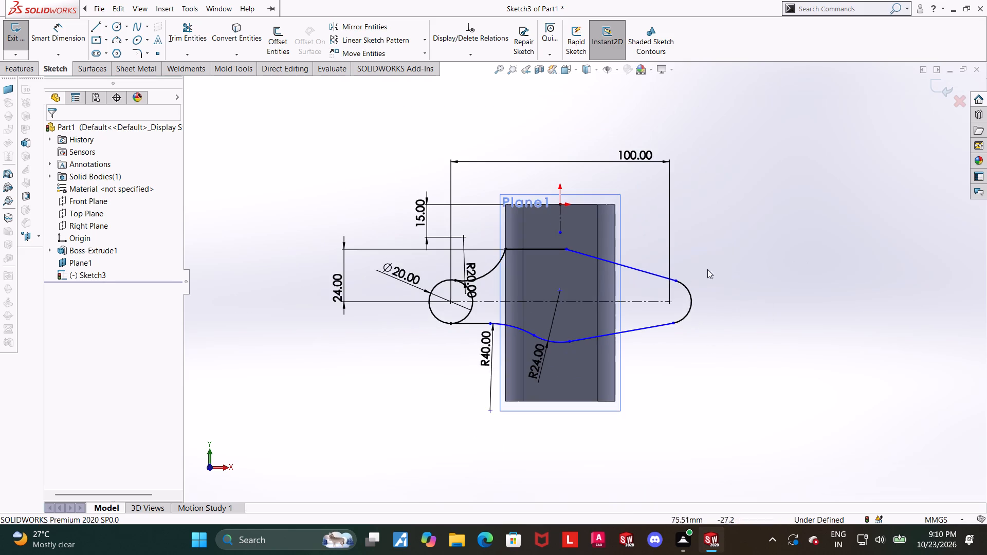
# Sketch a circle concentric with the 20 mm circle and dimension its diameter to 6 mm.
pyautogui.scroll(-4, 589, 311)
pyautogui.press('Escape')
pyautogui.click(115, 28)
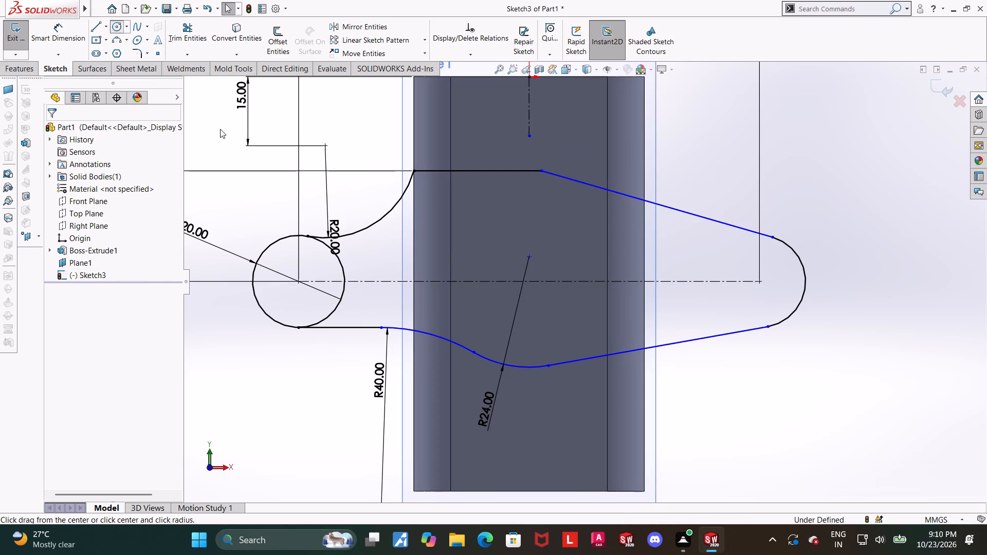
pyautogui.click(297, 283)
pyautogui.click(322, 263)
pyautogui.press('Escape')
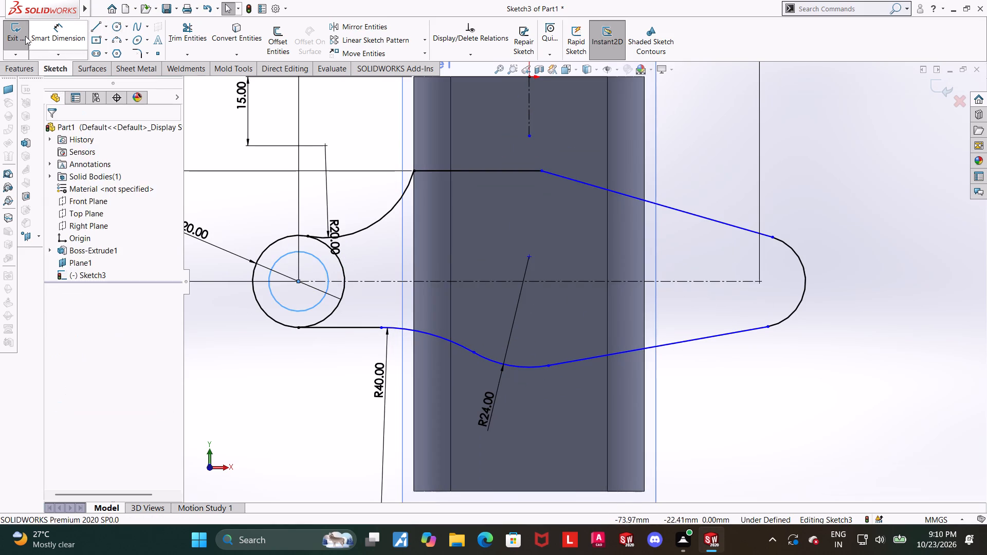
pyautogui.click(56, 36)
pyautogui.click(287, 309)
pyautogui.click(216, 338)
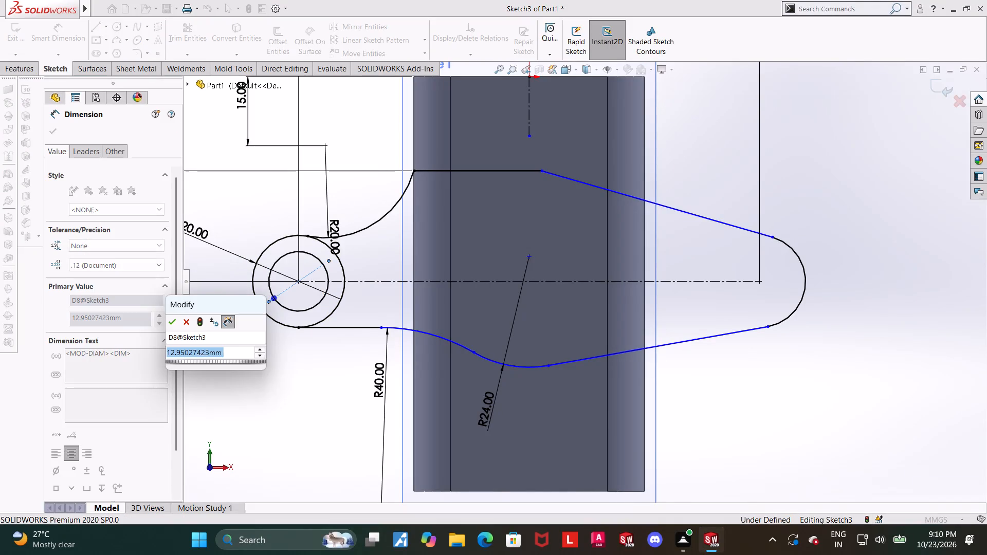
pyautogui.press('6')
pyautogui.press('Return')
pyautogui.press('Escape')
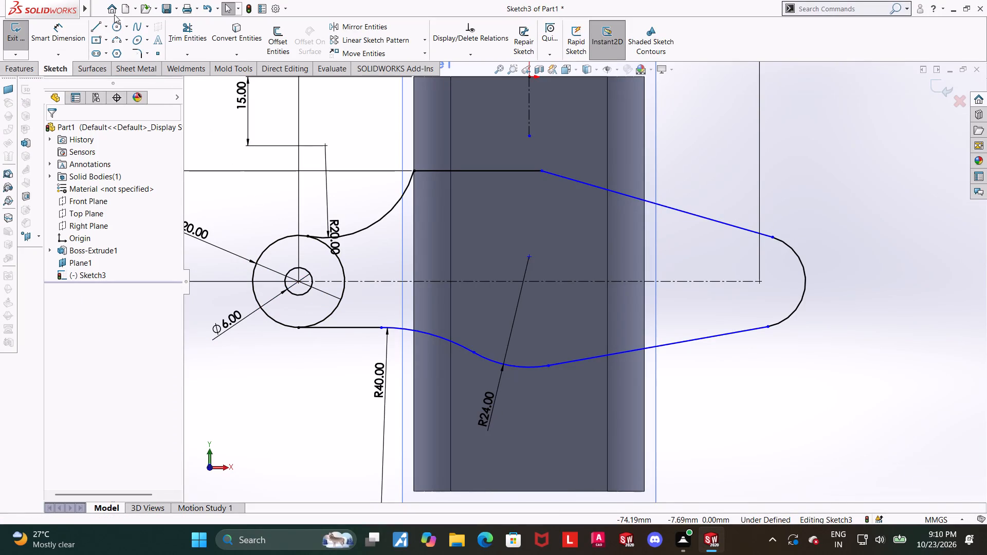
# Sketch a circle at the opposite end arc's centre and make it equal to the 6 mm circle.
pyautogui.click(115, 22)
pyautogui.click(757, 279)
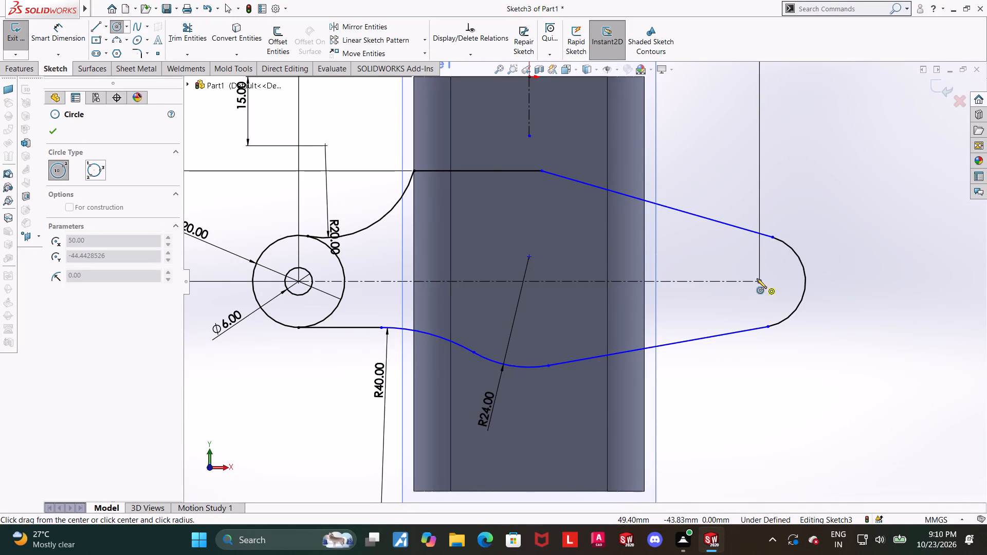
pyautogui.click(775, 276)
pyautogui.press('Escape')
pyautogui.click(49, 34)
pyautogui.press('Escape')
pyautogui.press('Escape')
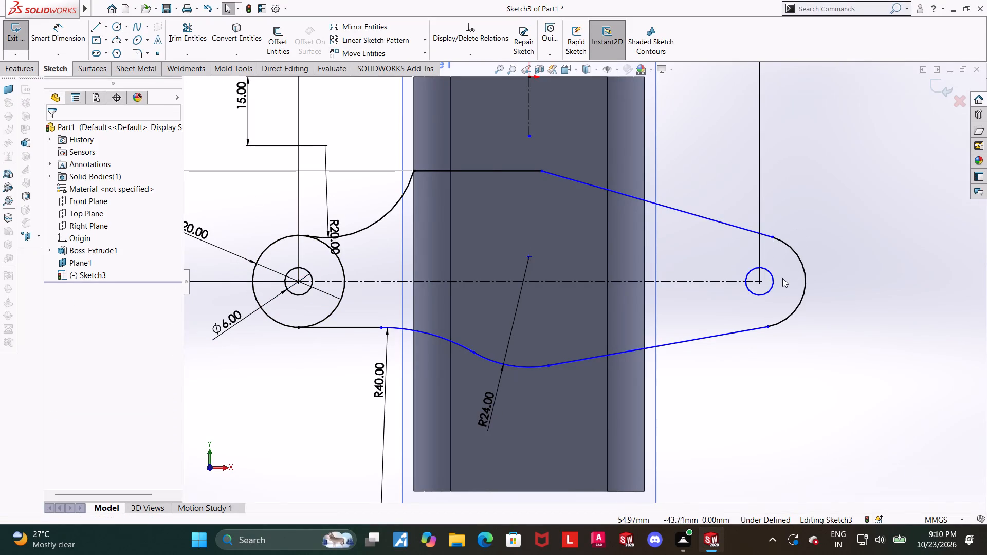
pyautogui.click(767, 269)
pyautogui.keyDown('ctrl'); pyautogui.click(304, 295); pyautogui.keyUp('ctrl')
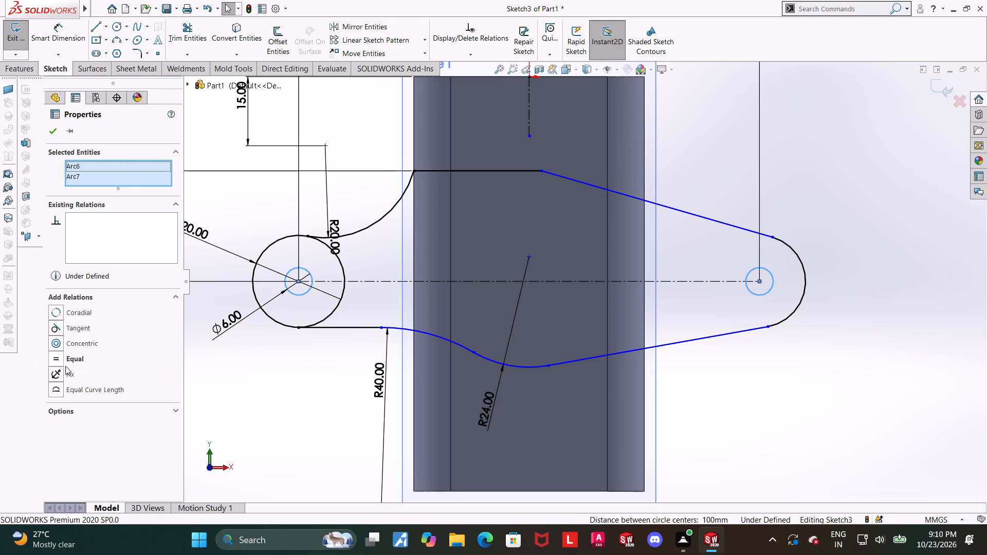
pyautogui.click(54, 364)
pyautogui.press('Escape')
pyautogui.scroll(2, 726, 385)
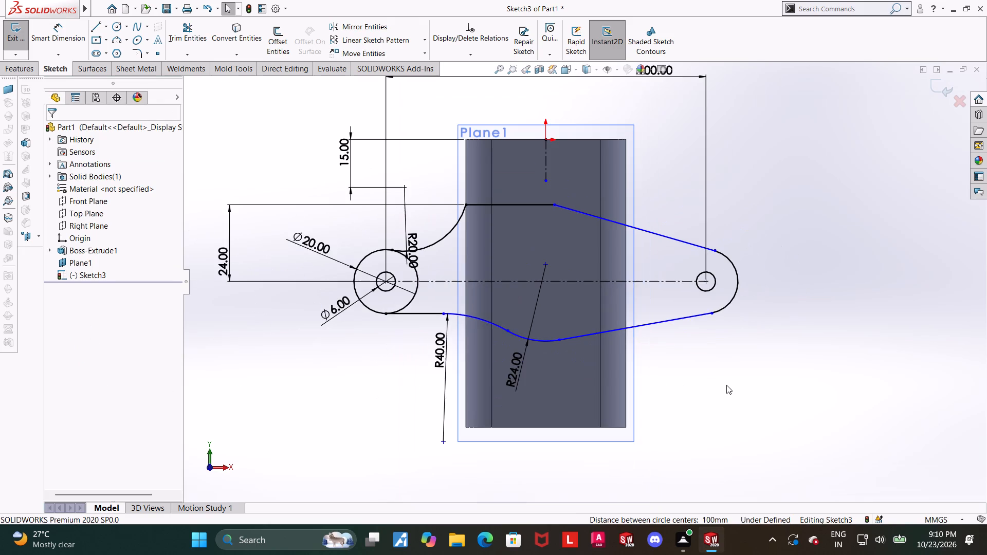
pyautogui.press('Escape')
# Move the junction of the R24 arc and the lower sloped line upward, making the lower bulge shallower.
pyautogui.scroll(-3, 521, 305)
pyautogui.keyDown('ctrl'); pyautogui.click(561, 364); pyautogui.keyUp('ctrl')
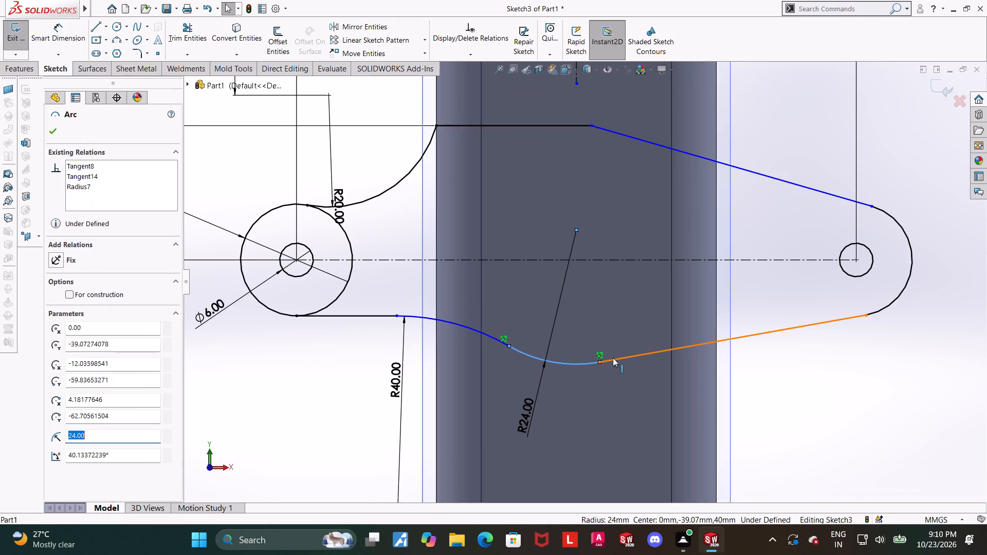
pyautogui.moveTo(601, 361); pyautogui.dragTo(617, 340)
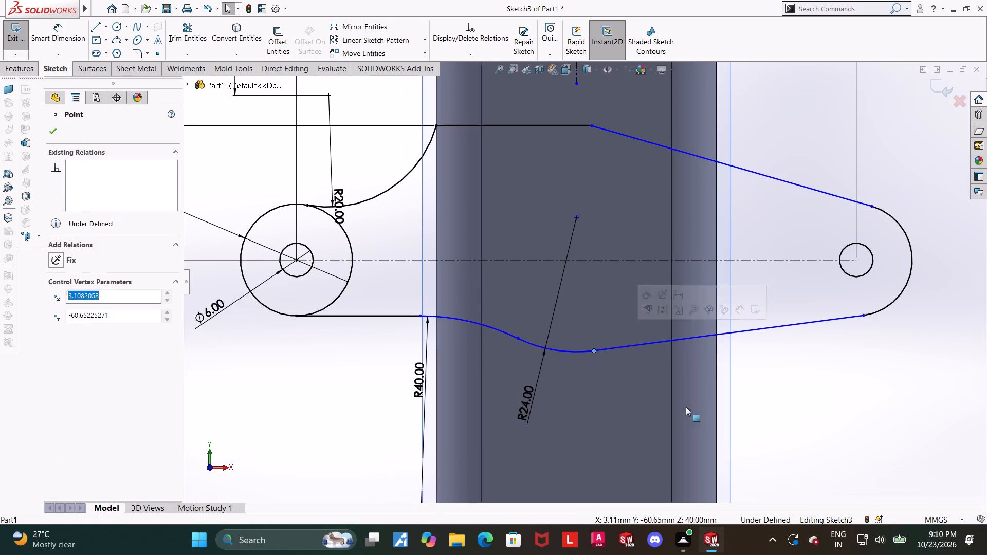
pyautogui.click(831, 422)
# Add a Vertical relation between the R24 arc's centre point and the origin.
pyautogui.click(575, 218)
pyautogui.scroll(5, 647, 286)
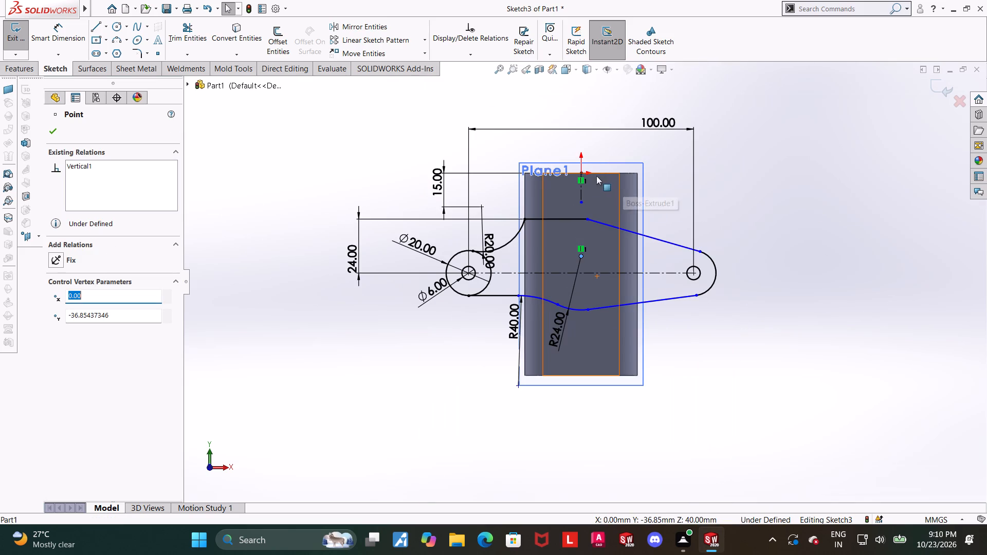
pyautogui.keyDown('ctrl'); pyautogui.click(582, 173); pyautogui.keyUp('ctrl')
pyautogui.click(52, 325)
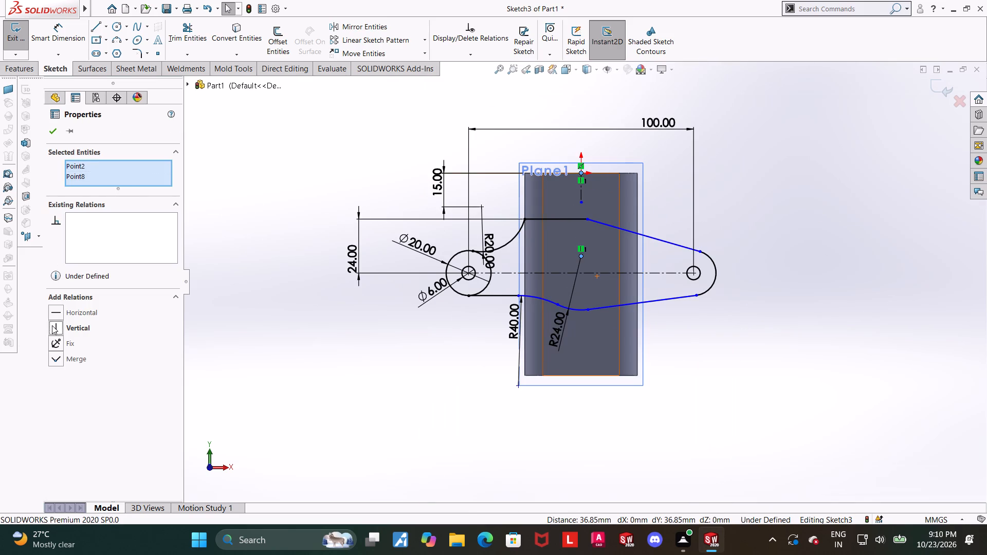
pyautogui.click(712, 378)
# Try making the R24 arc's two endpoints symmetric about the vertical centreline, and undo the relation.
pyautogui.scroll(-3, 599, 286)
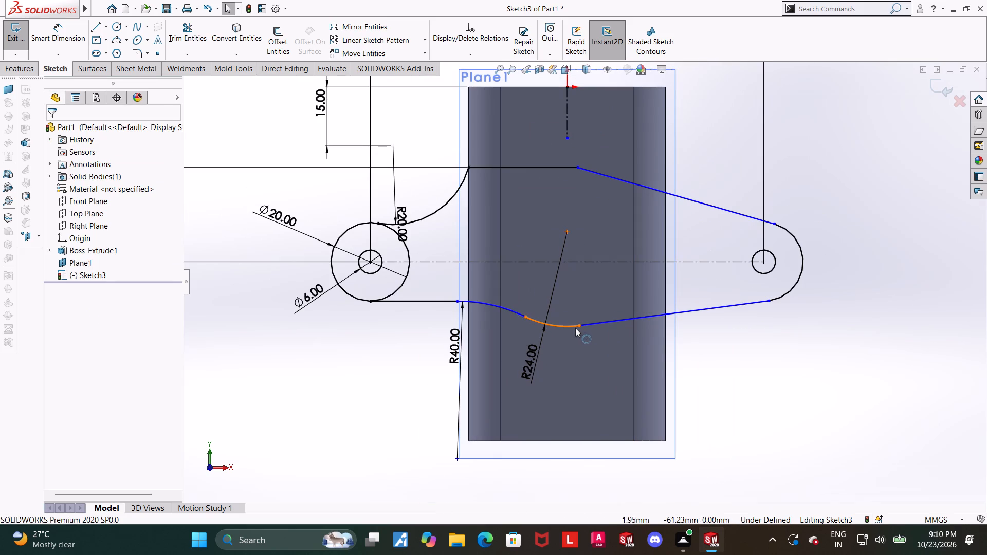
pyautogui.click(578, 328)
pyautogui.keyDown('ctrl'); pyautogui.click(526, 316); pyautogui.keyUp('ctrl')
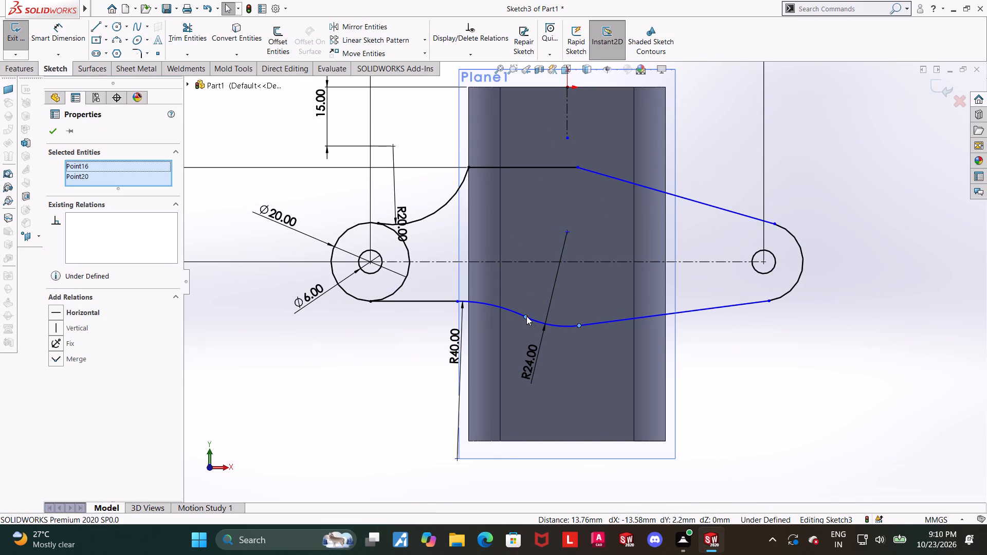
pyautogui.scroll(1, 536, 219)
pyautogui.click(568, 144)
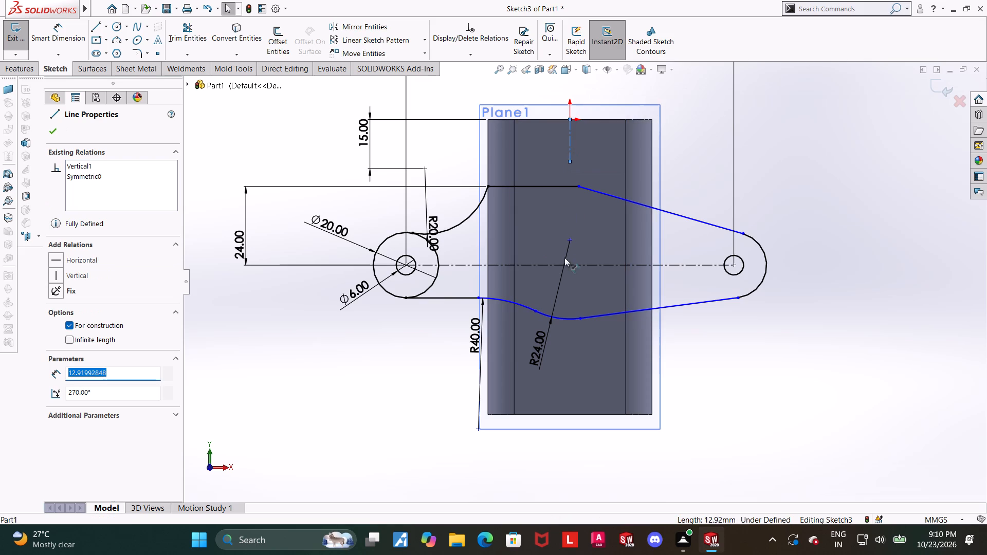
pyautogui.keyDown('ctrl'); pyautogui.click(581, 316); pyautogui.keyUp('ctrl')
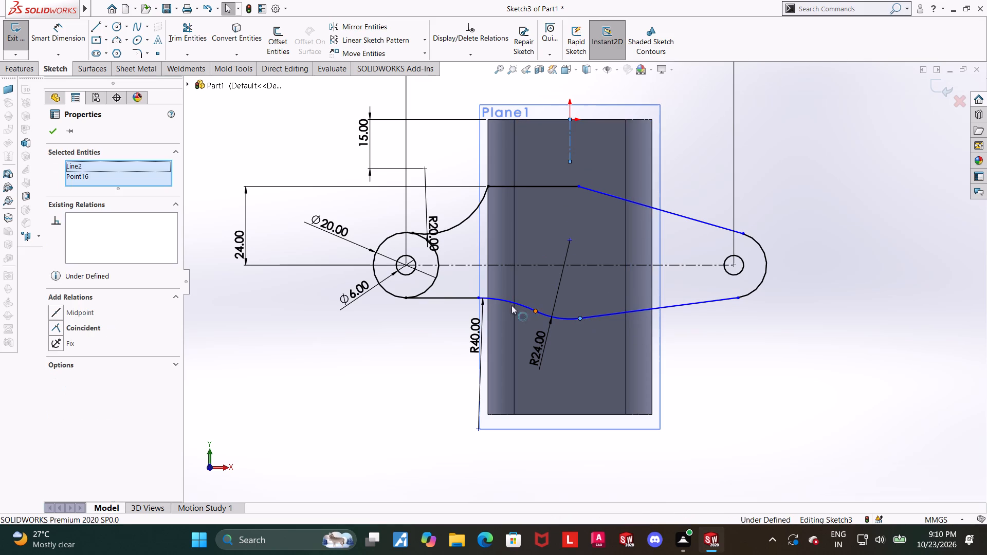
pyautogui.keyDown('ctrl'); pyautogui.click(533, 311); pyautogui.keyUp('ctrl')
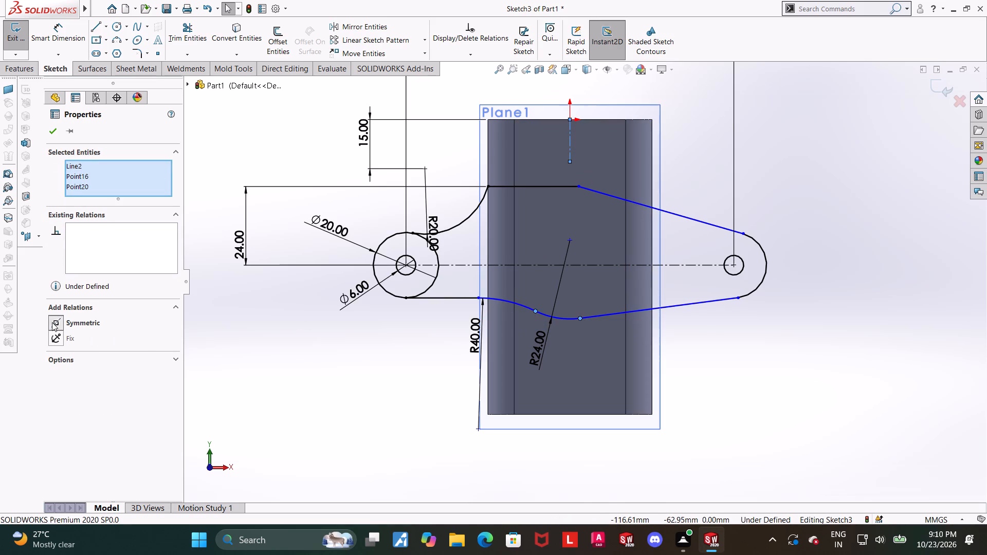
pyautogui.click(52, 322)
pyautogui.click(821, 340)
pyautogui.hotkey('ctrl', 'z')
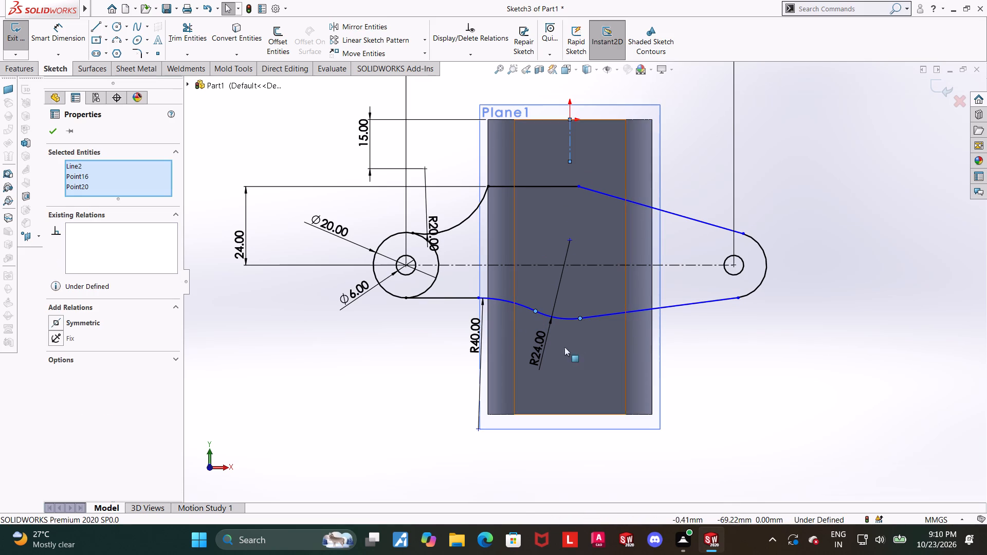
# Reposition the R24 dimension text so that it sits directly below the arc's centre.
pyautogui.moveTo(540, 347); pyautogui.dragTo(566, 348)
pyautogui.click(763, 377)
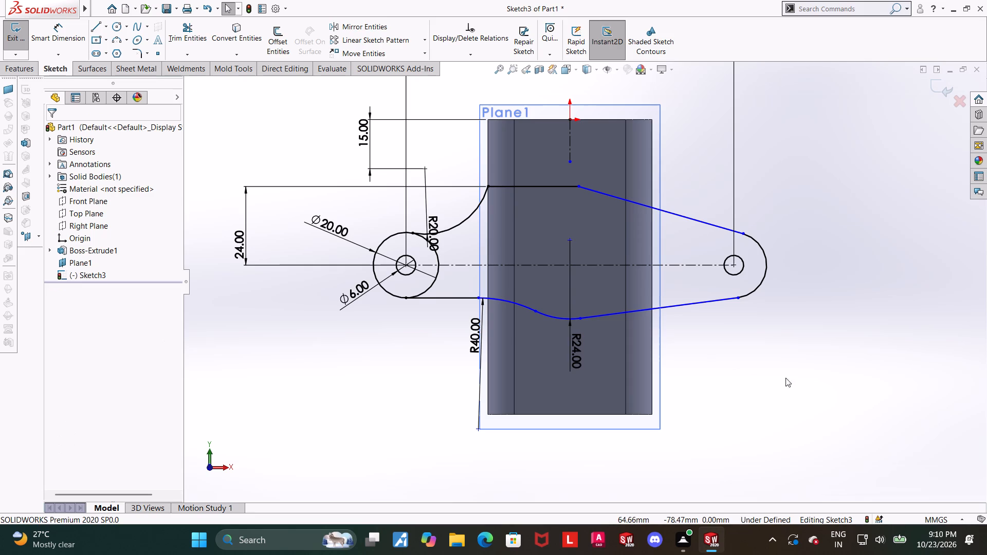
pyautogui.press('Escape')
# Move the junction of the lower horizontal line and the R40 arc toward the 20 mm circle, deepening the lower bulge.
pyautogui.scroll(-1, 724, 377)
pyautogui.scroll(-1, 552, 302)
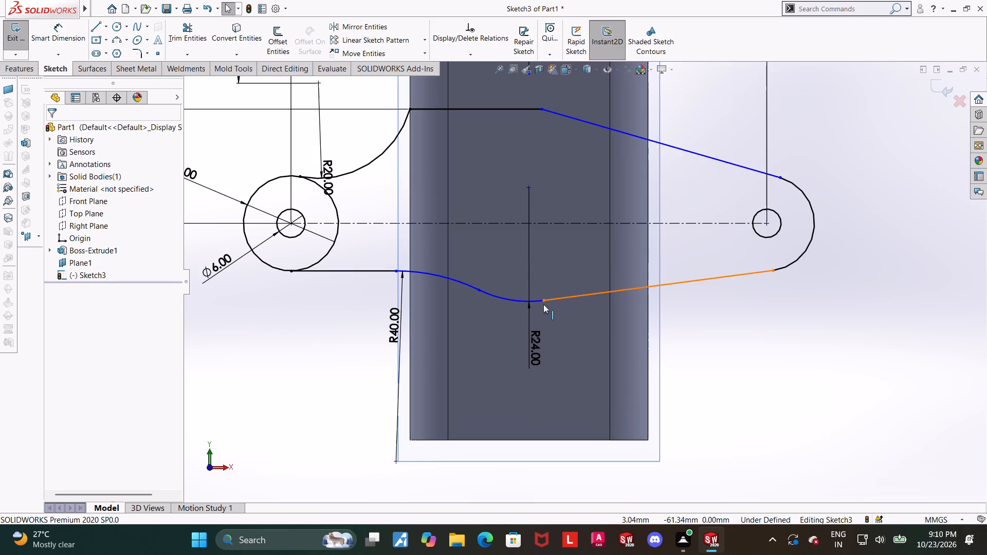
pyautogui.scroll(-2, 542, 302)
pyautogui.scroll(1, 443, 290)
pyautogui.moveTo(377, 259); pyautogui.dragTo(348, 261)
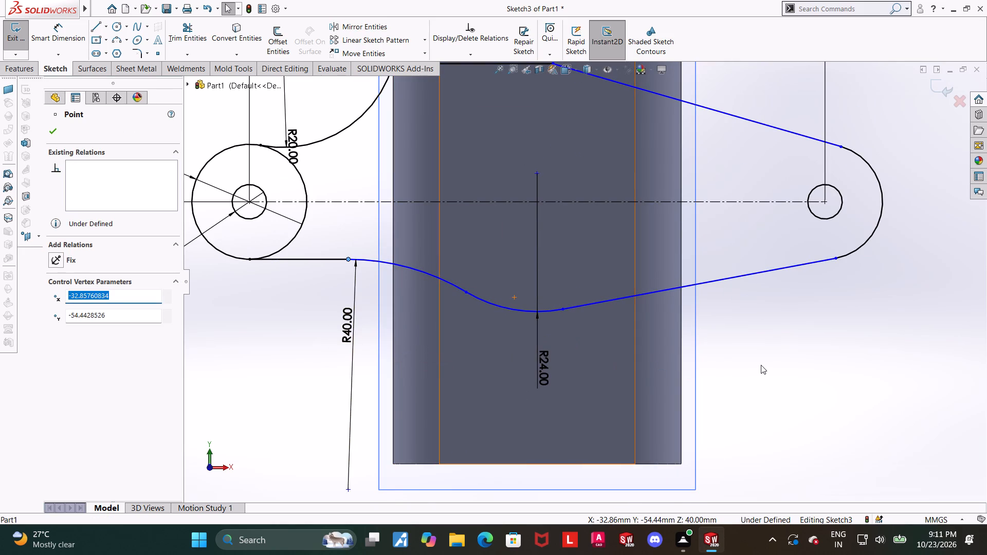
pyautogui.click(325, 279)
pyautogui.moveTo(346, 259); pyautogui.dragTo(321, 257)
pyautogui.scroll(1, 771, 312)
pyautogui.click(942, 299)
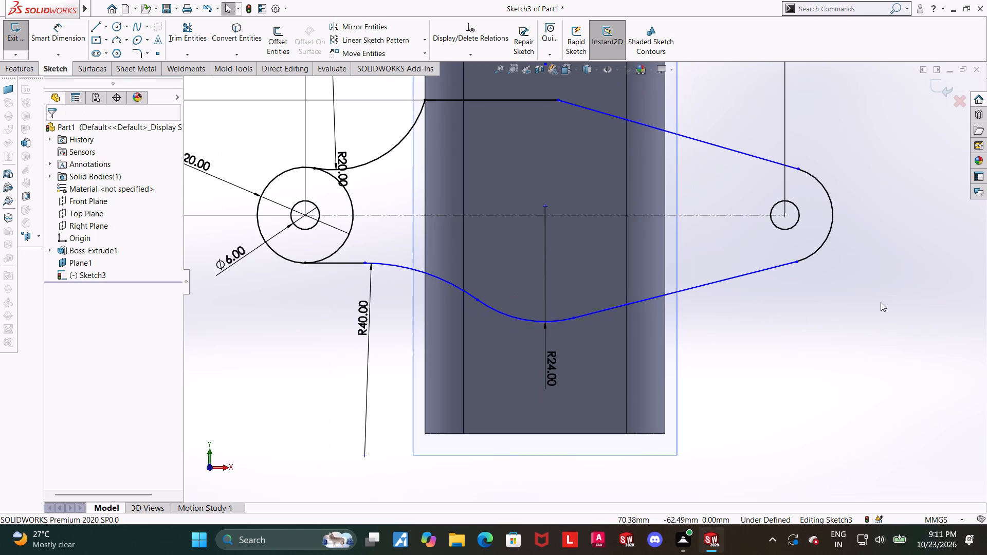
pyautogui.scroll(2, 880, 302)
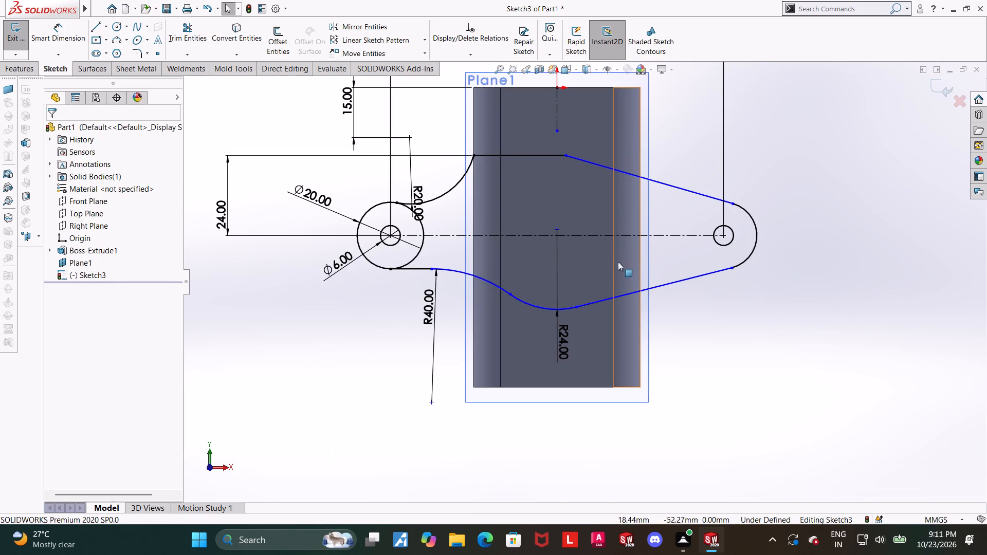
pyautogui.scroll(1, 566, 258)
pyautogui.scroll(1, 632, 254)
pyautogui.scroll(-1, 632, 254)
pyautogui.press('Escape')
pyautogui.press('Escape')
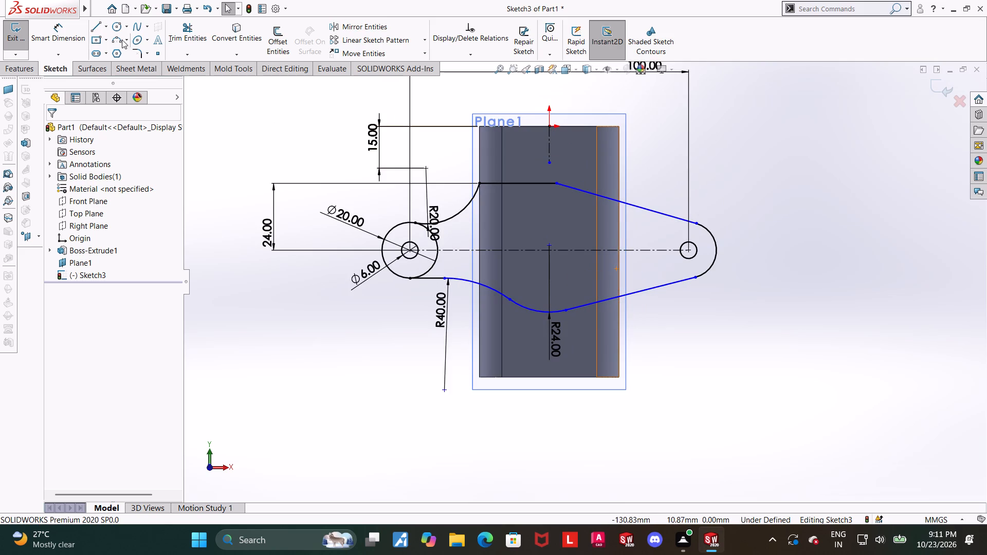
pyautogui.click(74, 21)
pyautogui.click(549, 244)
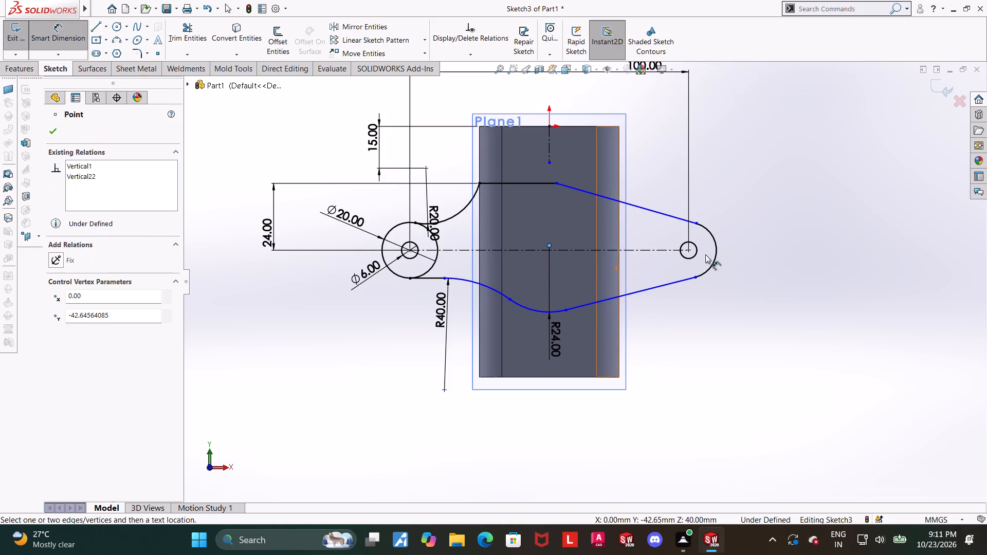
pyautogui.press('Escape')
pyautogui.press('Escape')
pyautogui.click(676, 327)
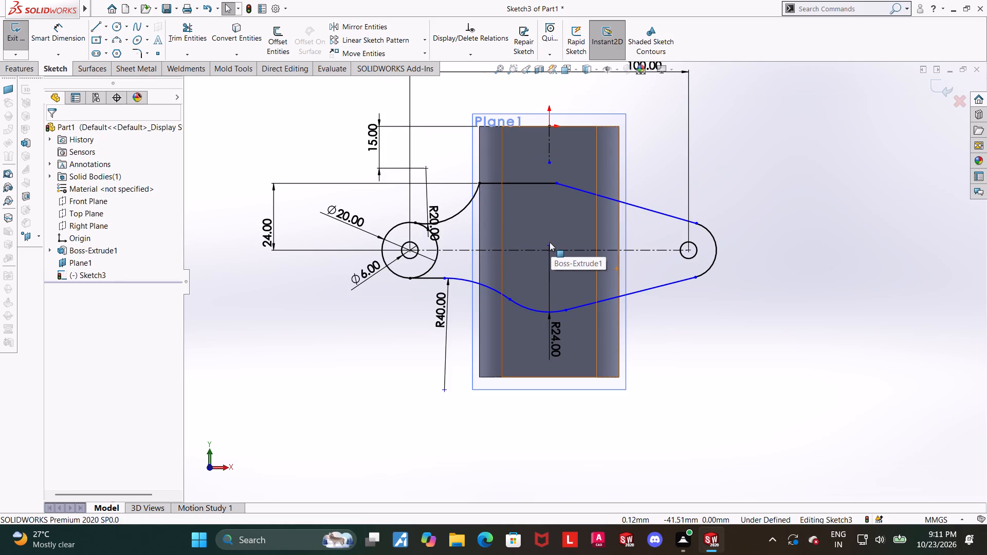
# Add a Coincident relation between the R24 arc's centre point and the horizontal centreline through the two holes.
pyautogui.click(550, 242)
pyautogui.click(849, 350)
pyautogui.scroll(-4, 553, 245)
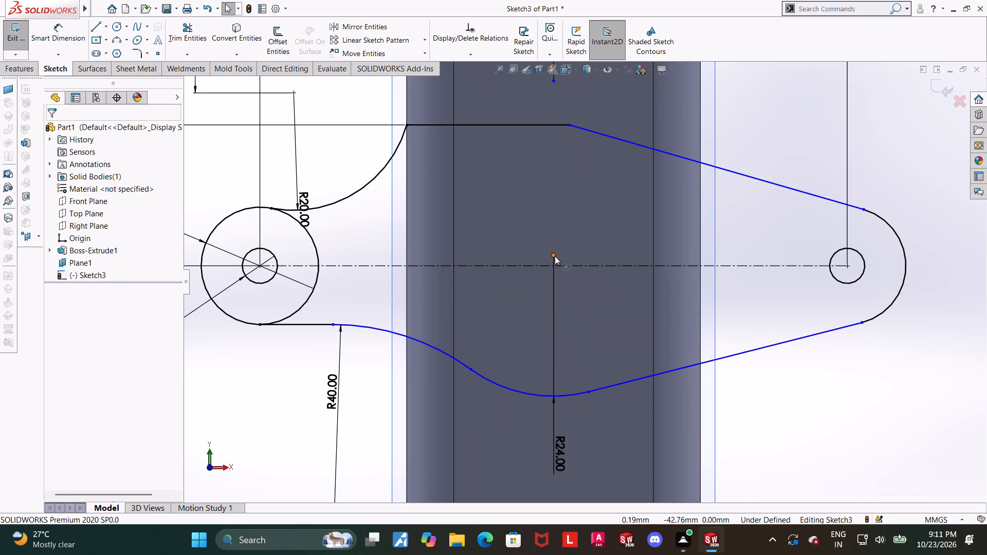
pyautogui.click(554, 255)
pyautogui.keyDown('ctrl'); pyautogui.click(569, 264); pyautogui.keyUp('ctrl')
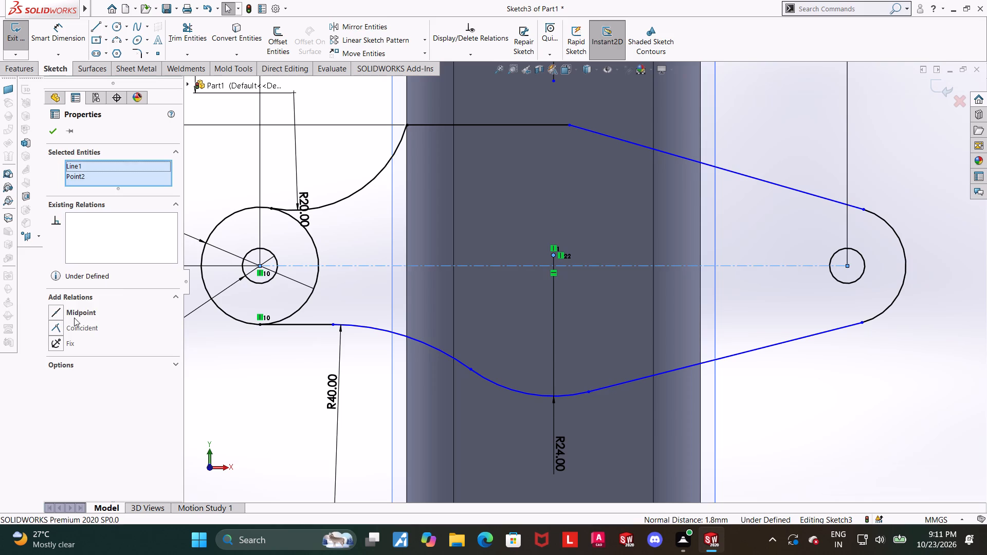
pyautogui.click(57, 326)
pyautogui.click(788, 391)
pyautogui.scroll(3, 786, 390)
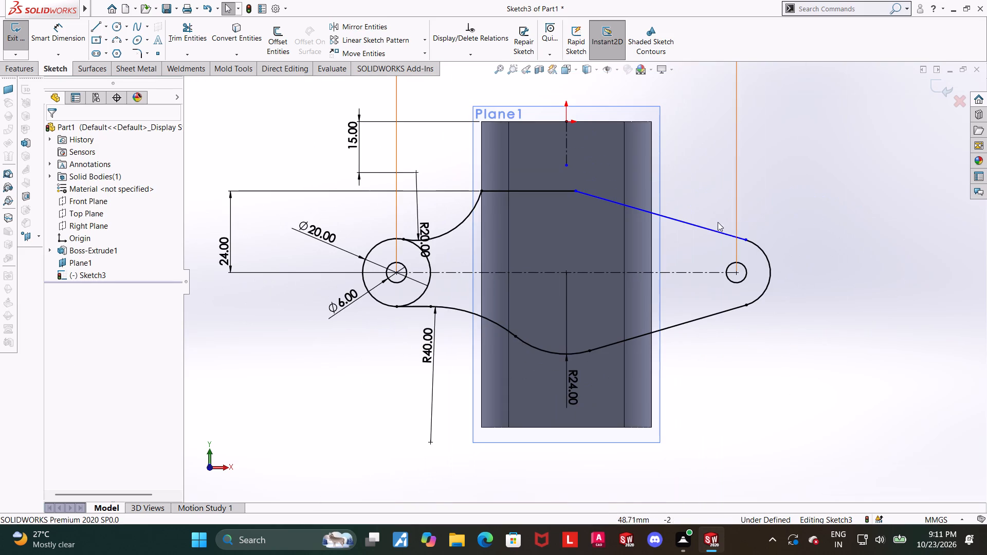
# Check the existing relations between the upper sloping line and the end arc it meets.
pyautogui.click(703, 230)
pyautogui.keyDown('ctrl'); pyautogui.click(762, 246); pyautogui.keyUp('ctrl')
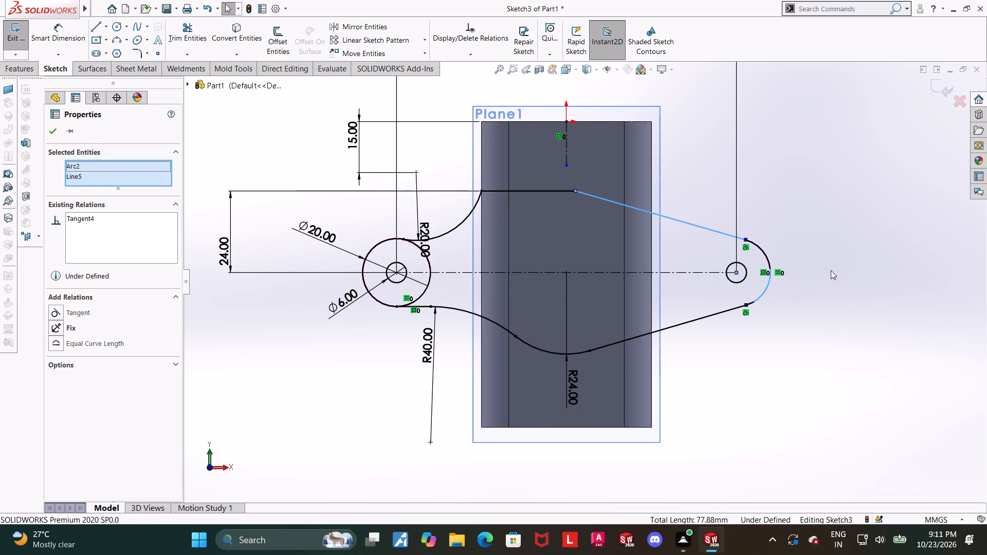
pyautogui.click(825, 336)
pyautogui.click(813, 311)
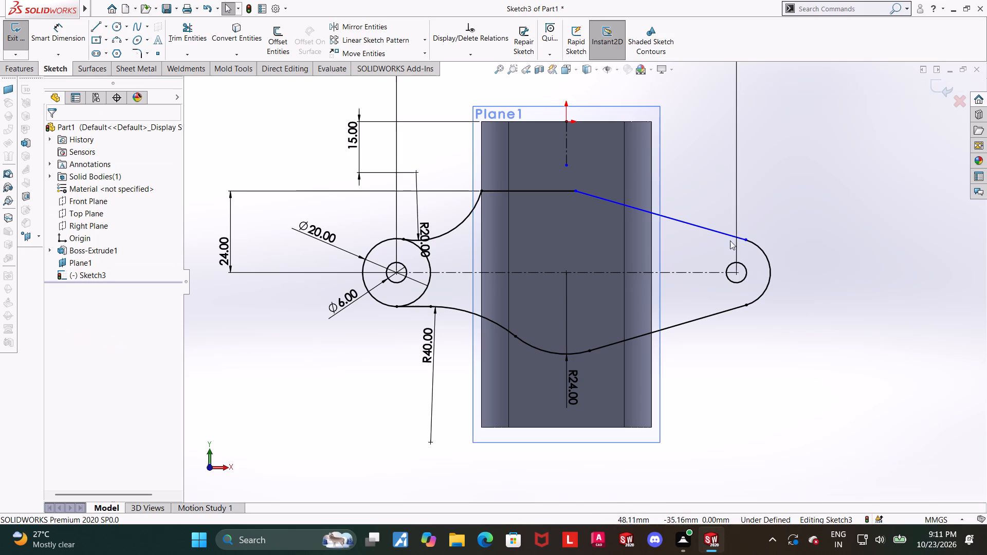
pyautogui.click(752, 243)
pyautogui.keyDown('ctrl'); pyautogui.click(719, 233); pyautogui.keyUp('ctrl')
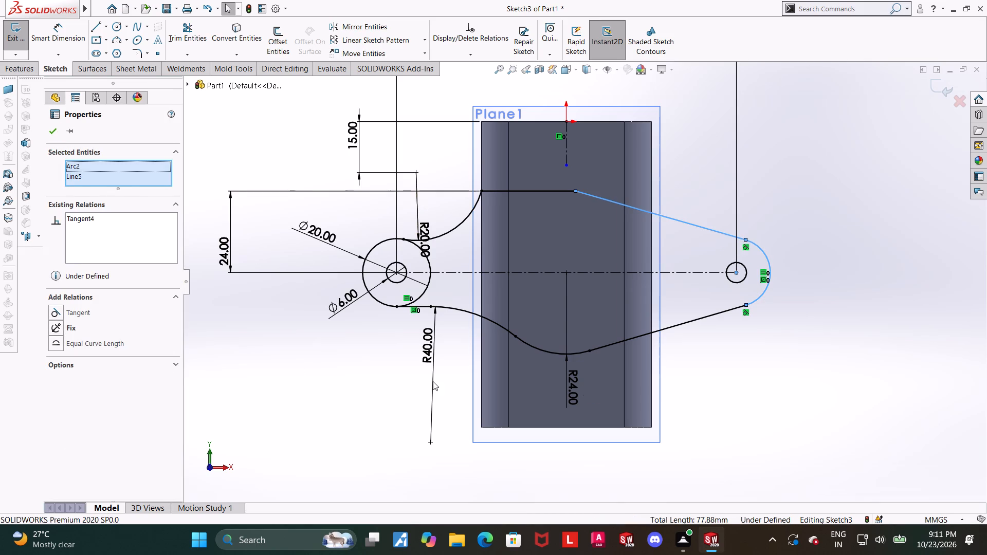
pyautogui.click(707, 387)
# Examine the arm profile and its upper sloping line against the block from several viewing angles.
pyautogui.scroll(3, 728, 343)
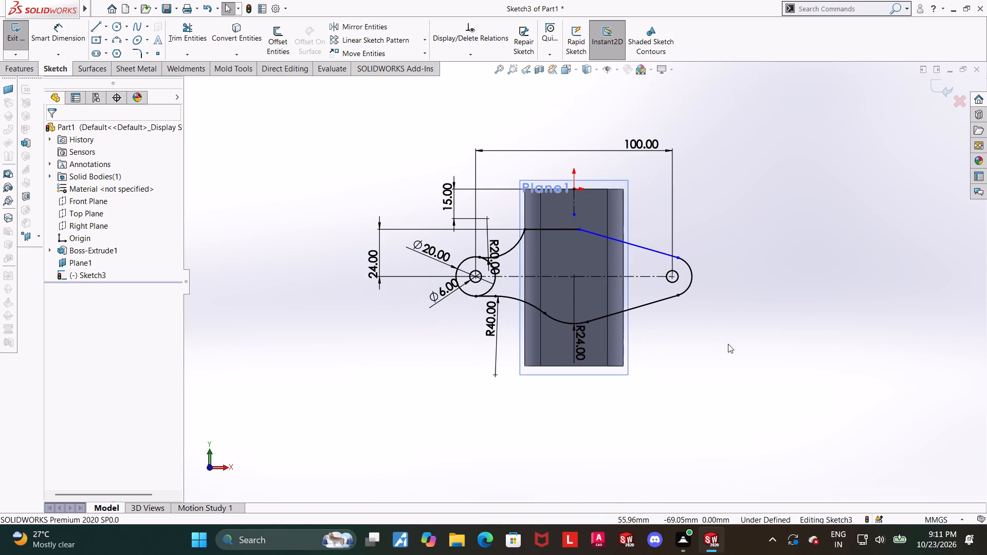
pyautogui.scroll(-1, 602, 259)
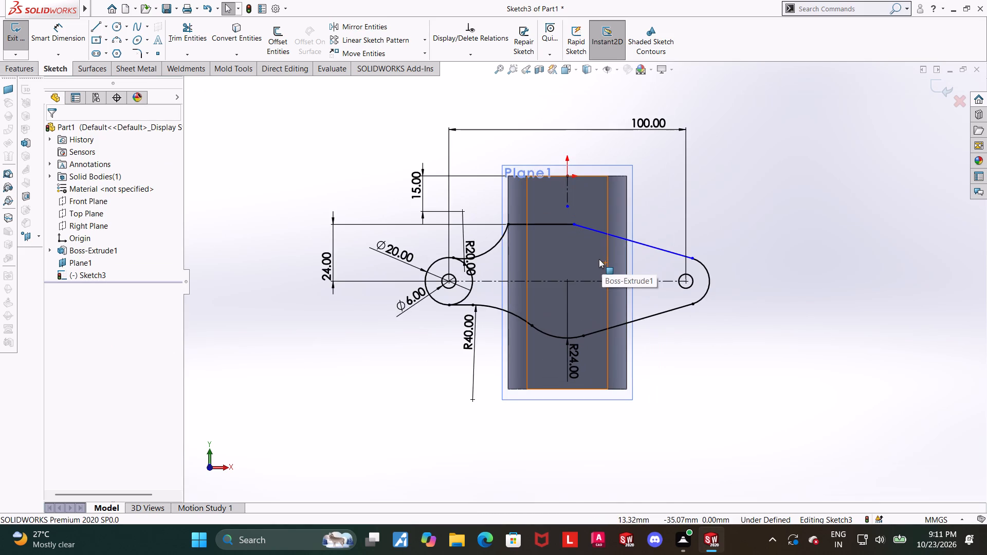
pyautogui.scroll(-1, 599, 259)
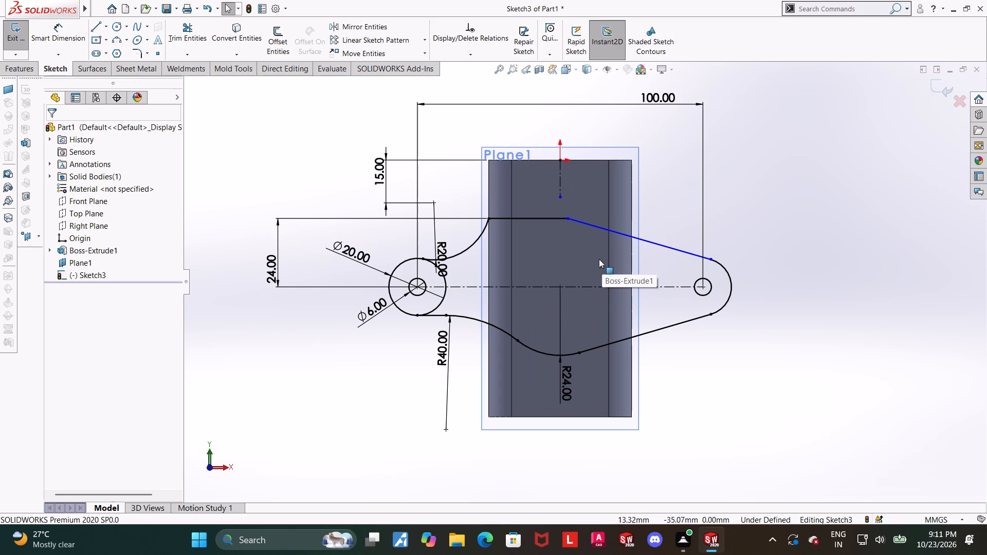
pyautogui.scroll(-1, 599, 259)
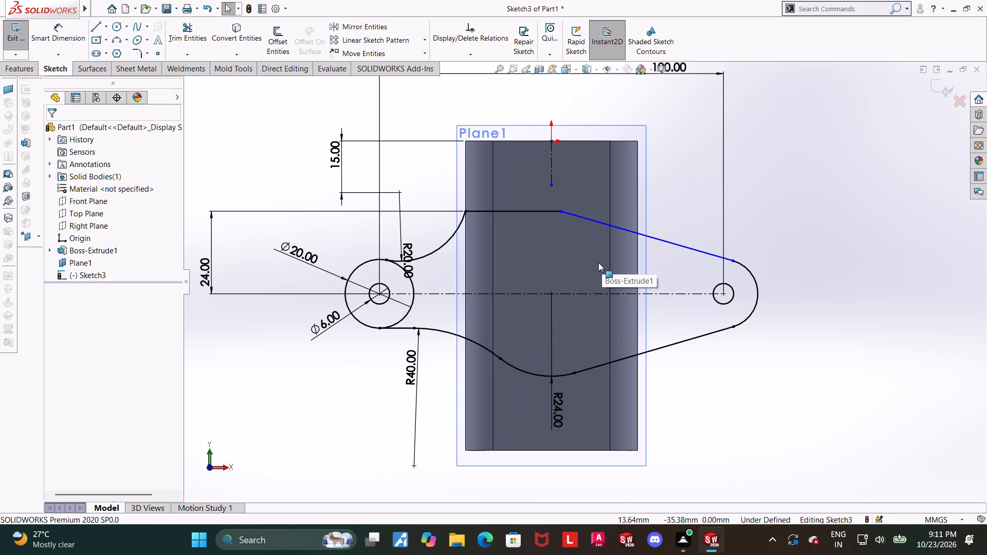
pyautogui.moveTo(598, 265); pyautogui.dragTo(594, 276, button='middle')
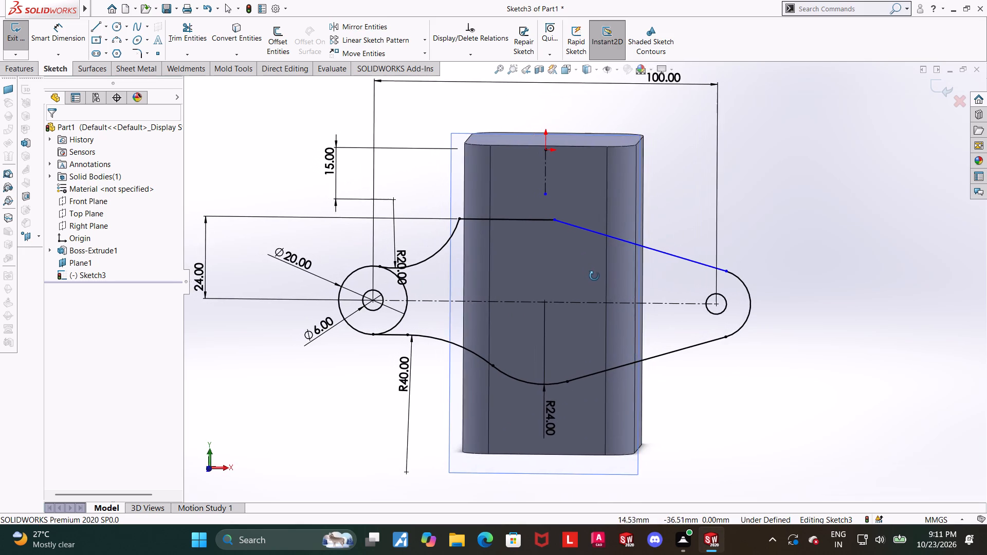
pyautogui.moveTo(594, 276); pyautogui.dragTo(593, 271, button='middle')
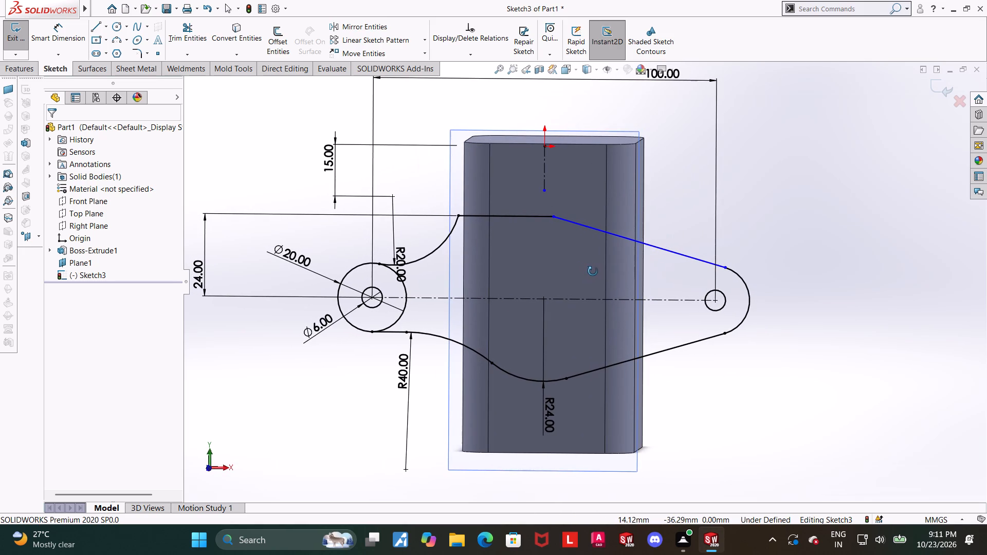
pyautogui.moveTo(593, 271); pyautogui.dragTo(593, 272, button='middle')
pyautogui.moveTo(593, 272); pyautogui.dragTo(583, 280, button='middle')
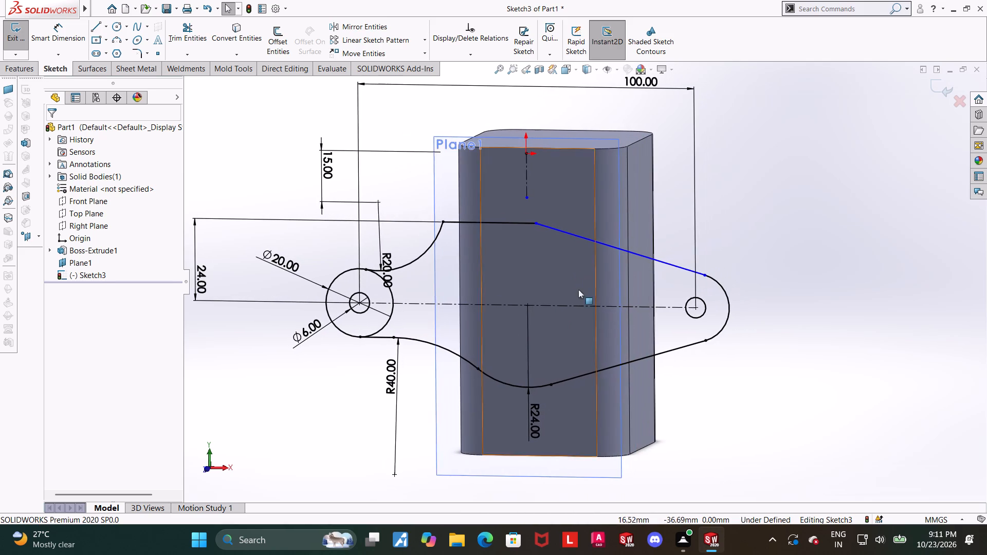
pyautogui.scroll(-5, 357, 344)
pyautogui.scroll(4, 469, 339)
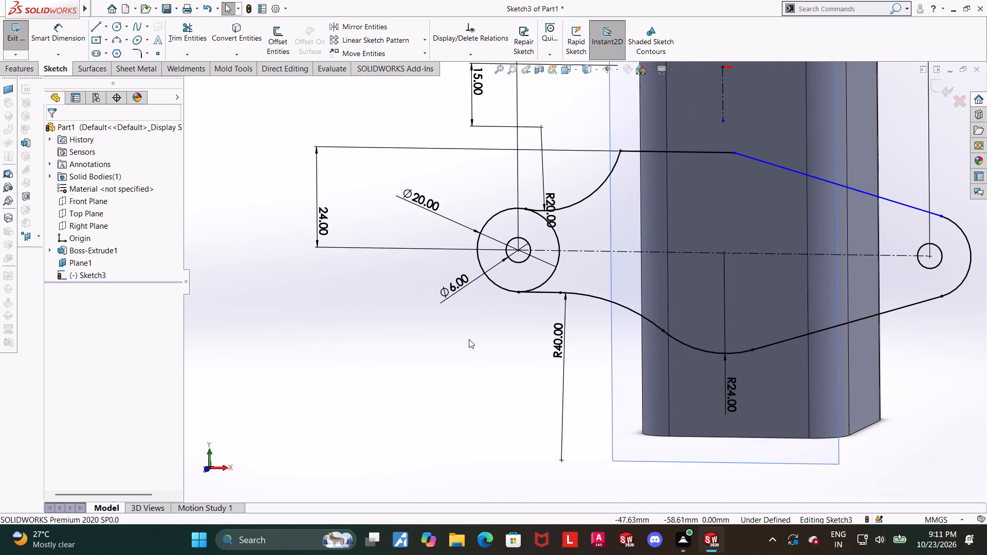
pyautogui.scroll(3, 555, 312)
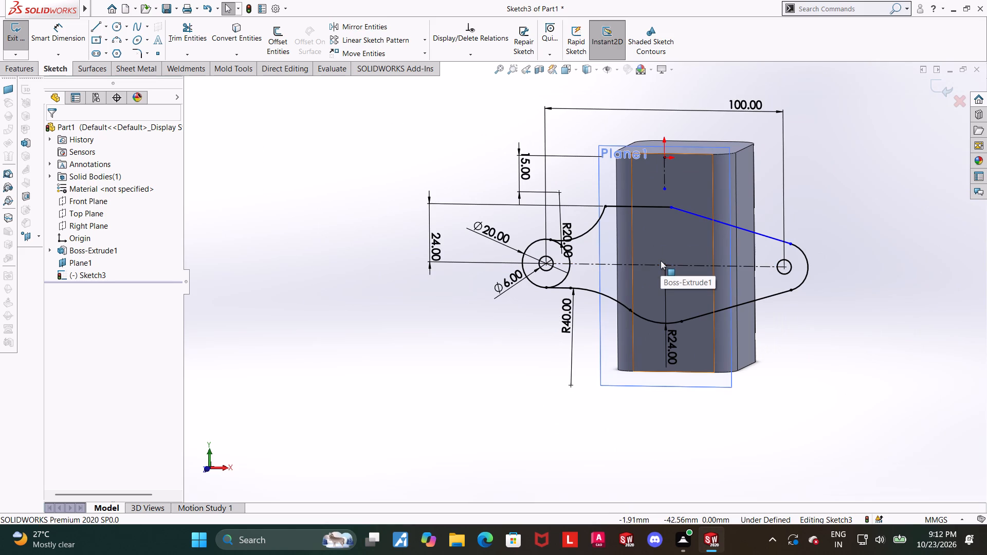
pyautogui.scroll(1, 661, 261)
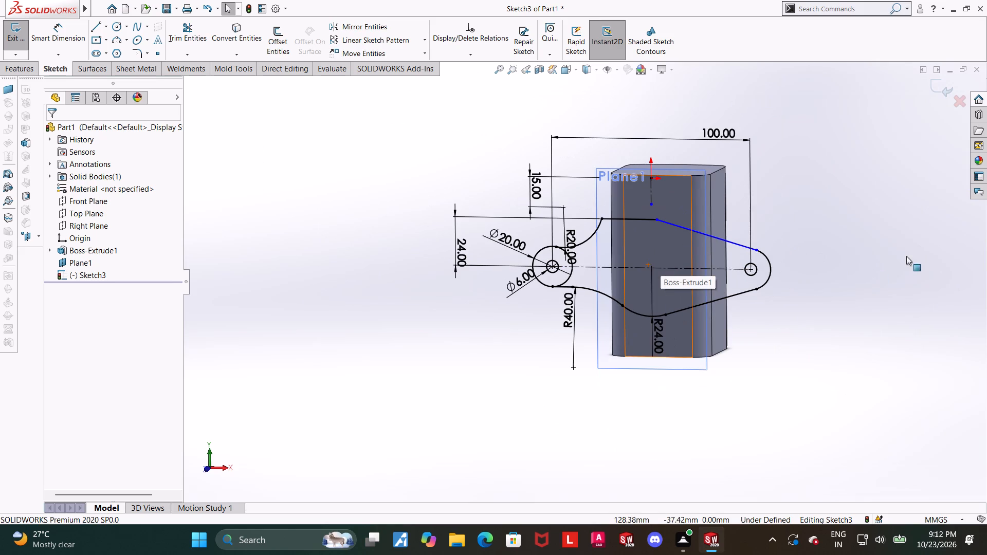
pyautogui.moveTo(909, 255); pyautogui.dragTo(906, 253, button='middle')
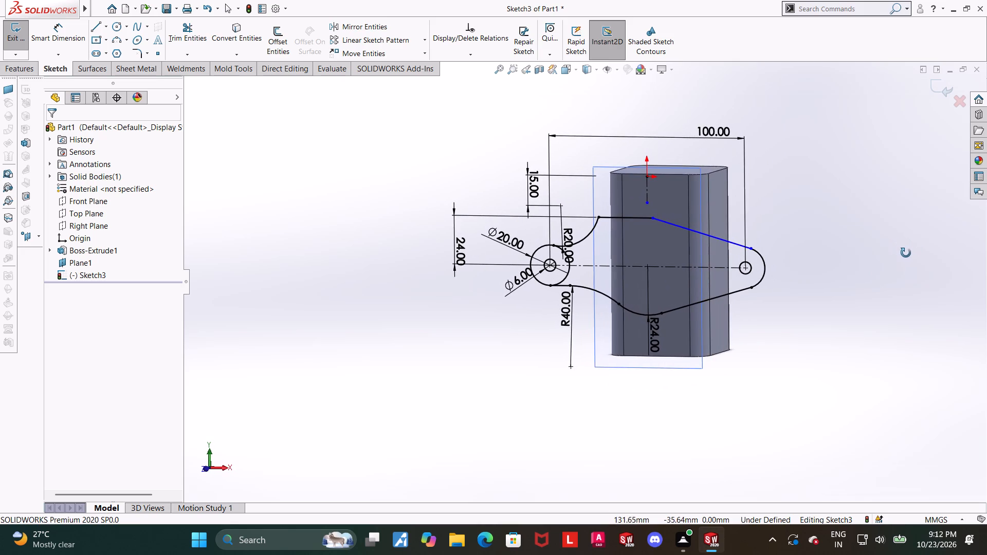
pyautogui.moveTo(906, 253); pyautogui.dragTo(904, 254, button='middle')
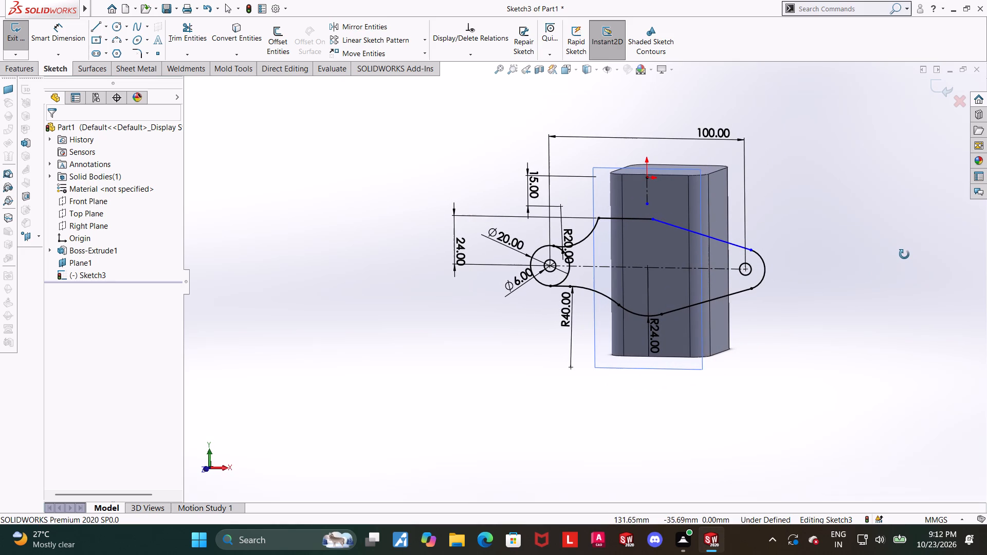
pyautogui.moveTo(904, 254); pyautogui.dragTo(911, 260, button='middle')
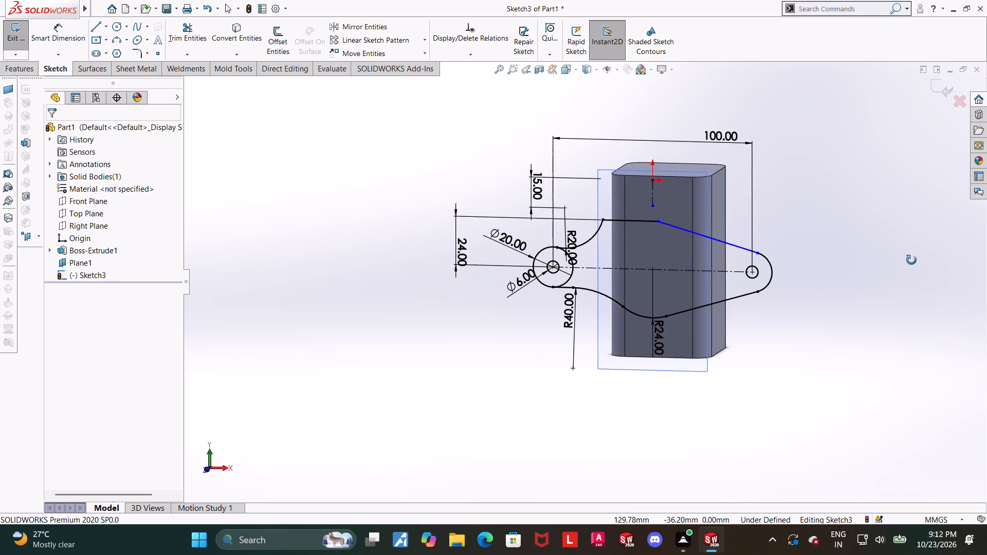
pyautogui.moveTo(911, 260); pyautogui.dragTo(912, 268, button='middle')
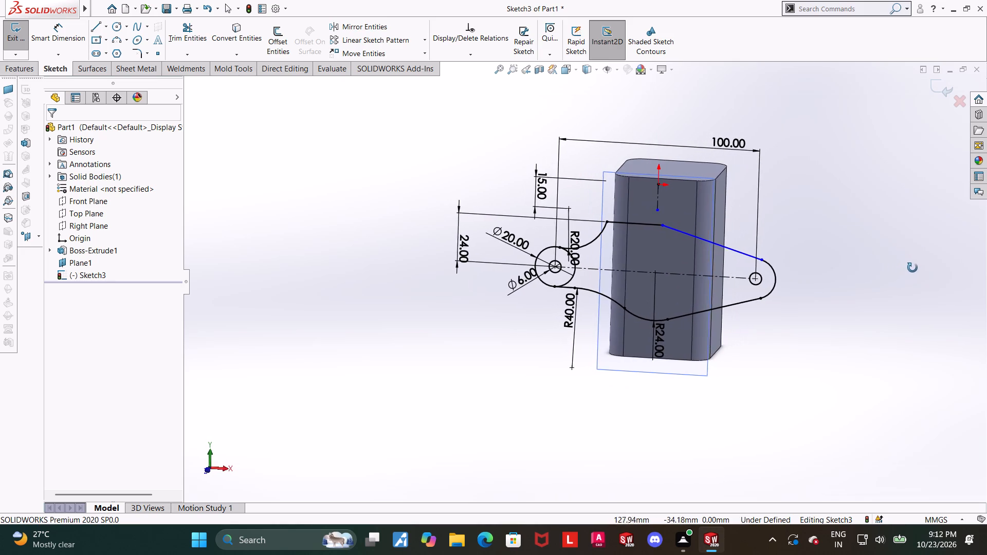
pyautogui.moveTo(912, 268); pyautogui.dragTo(911, 268, button='middle')
pyautogui.scroll(-2, 705, 254)
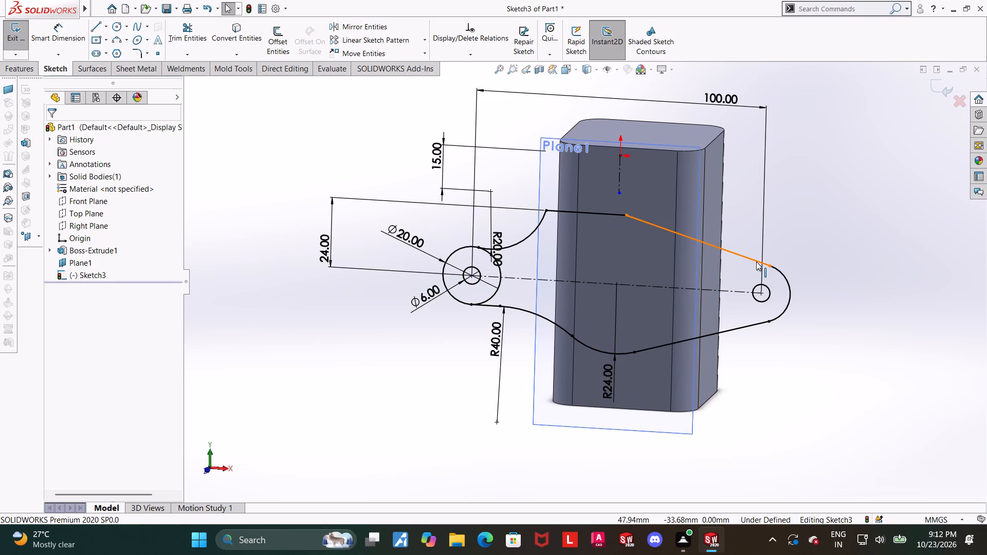
# Return to the Front view and inspect the junction of the upper horizontal and sloping lines.
pyautogui.click(567, 73)
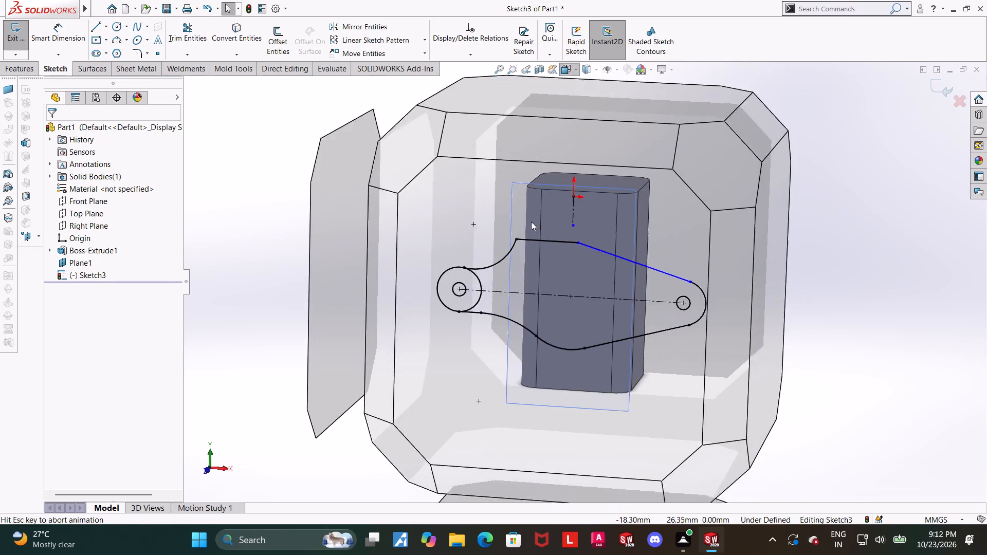
pyautogui.click(458, 326)
pyautogui.scroll(-2, 885, 325)
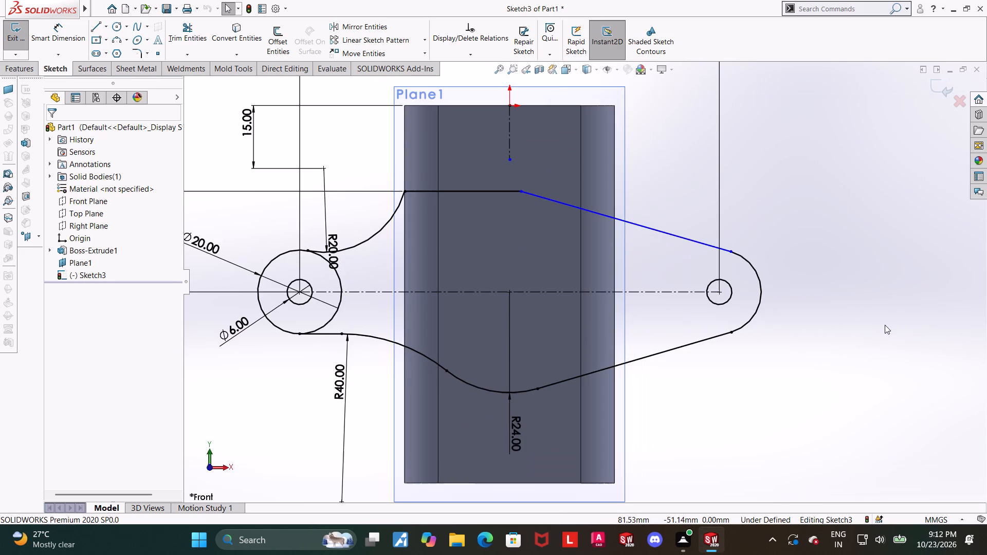
pyautogui.scroll(-3, 526, 183)
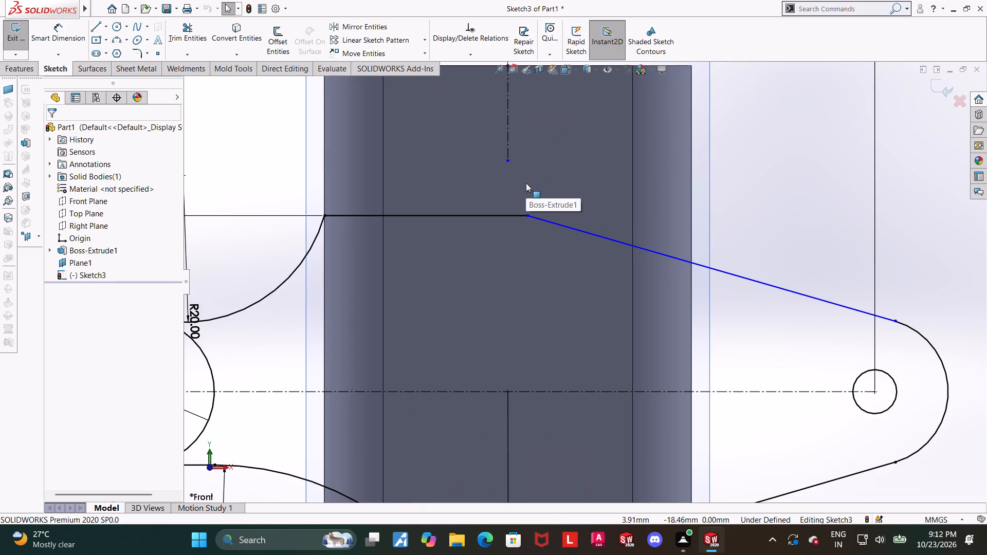
pyautogui.scroll(1, 526, 183)
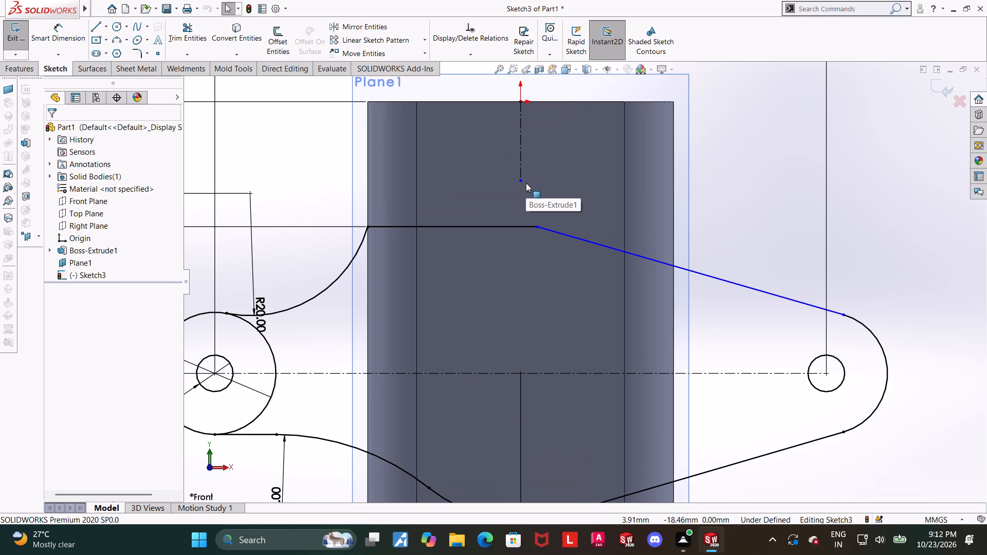
pyautogui.scroll(1, 526, 183)
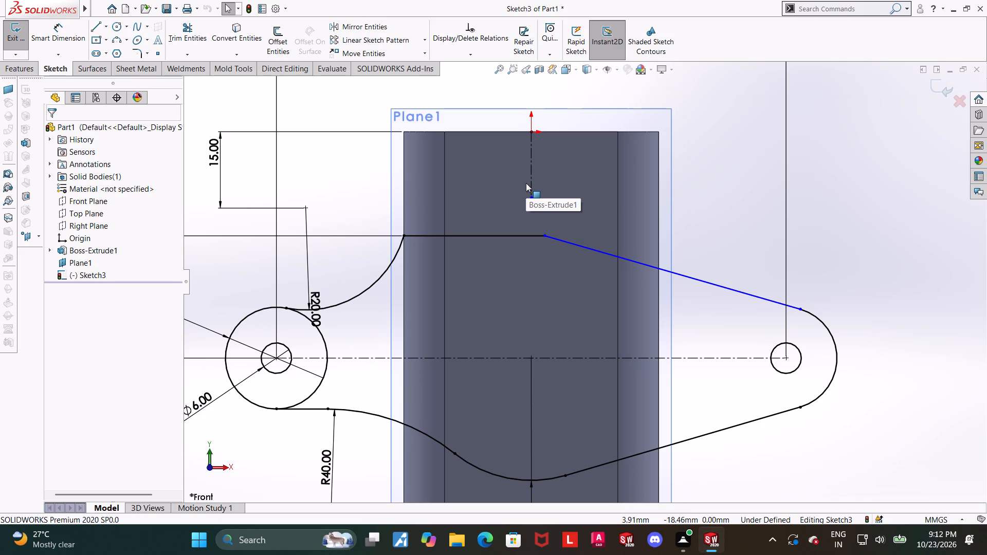
pyautogui.scroll(4, 585, 322)
pyautogui.click(693, 373)
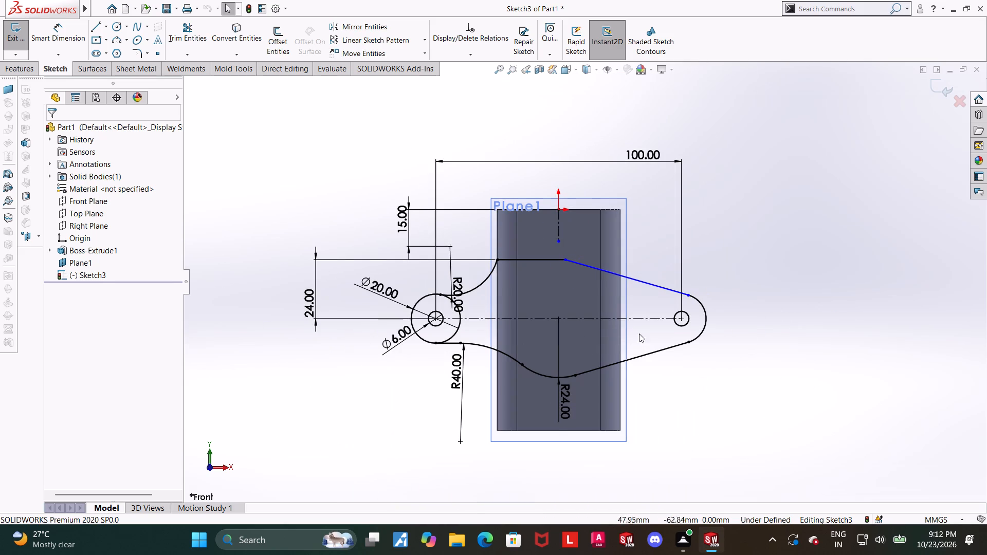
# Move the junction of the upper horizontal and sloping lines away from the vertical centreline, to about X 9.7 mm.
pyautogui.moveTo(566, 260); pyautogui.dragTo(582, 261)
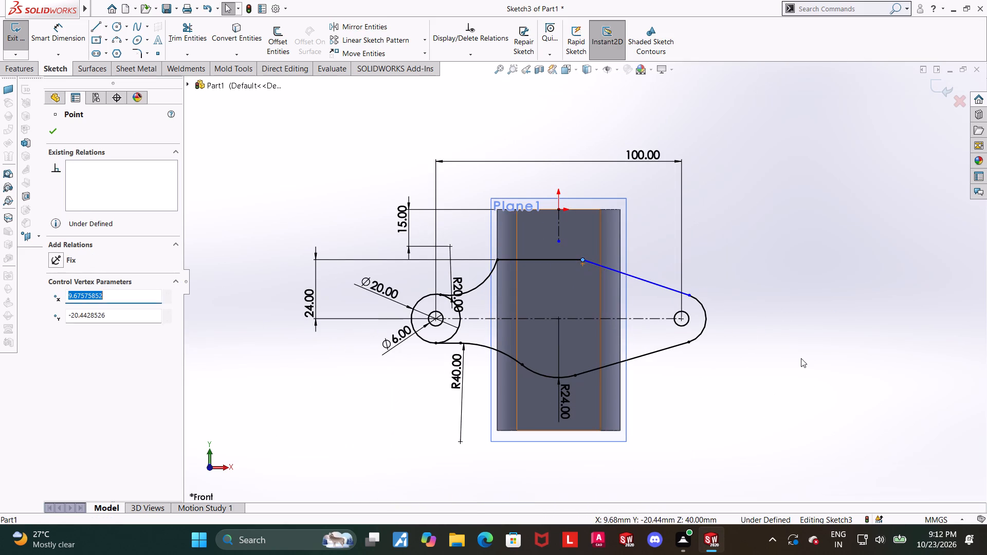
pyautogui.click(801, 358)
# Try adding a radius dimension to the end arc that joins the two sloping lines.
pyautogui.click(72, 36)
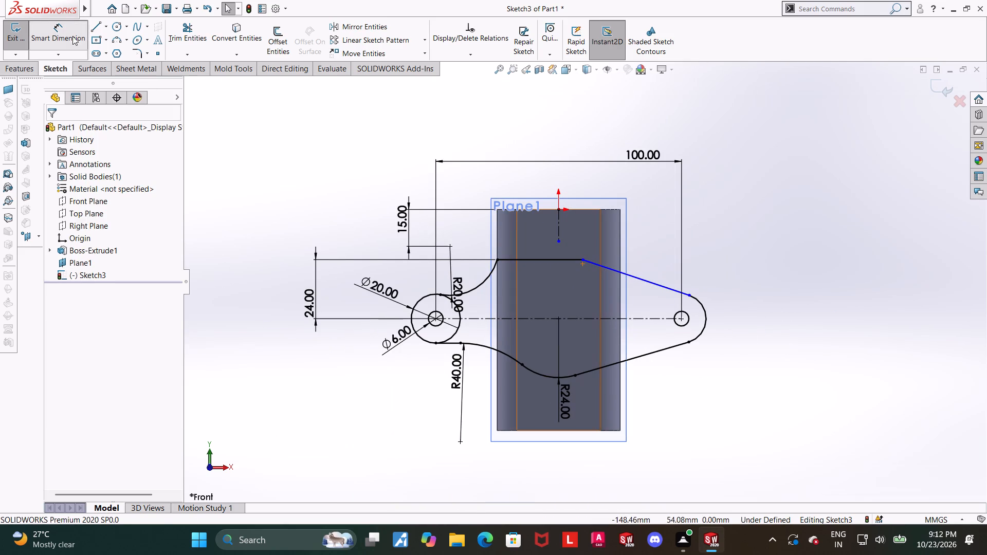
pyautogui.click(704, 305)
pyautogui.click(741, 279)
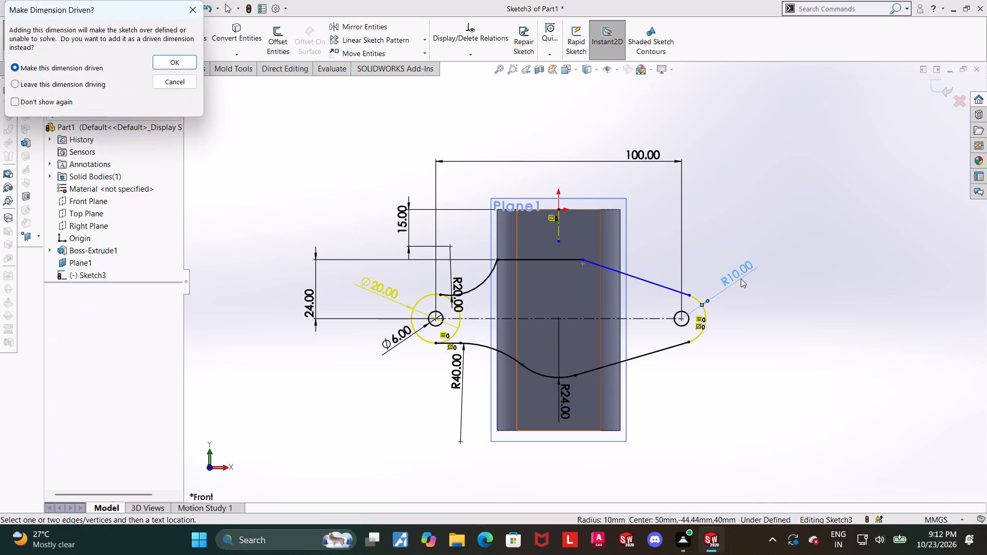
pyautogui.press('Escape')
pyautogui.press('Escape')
# Move the junction of the upper horizontal and sloping lines directly below the origin, at X 0.00.
pyautogui.scroll(2, 580, 266)
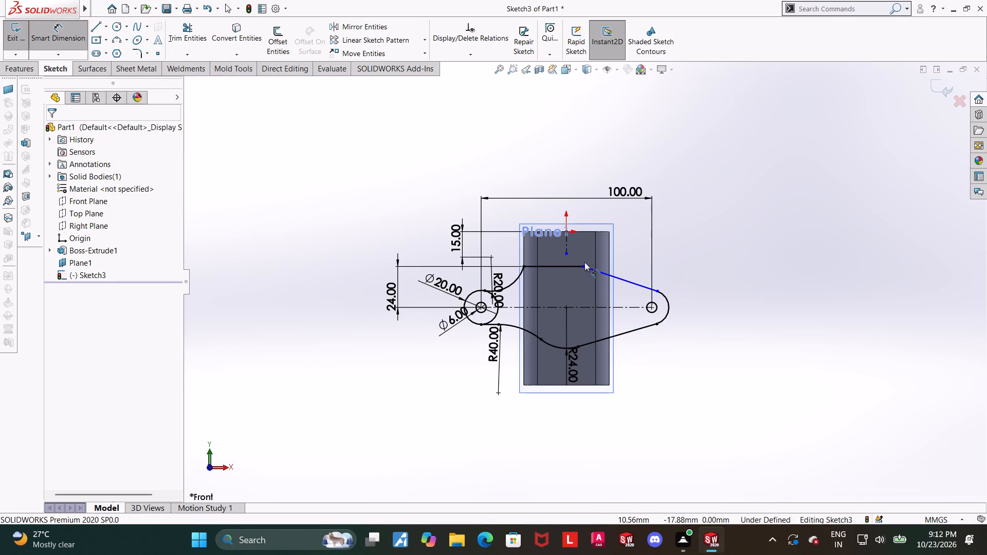
pyautogui.scroll(-1, 585, 266)
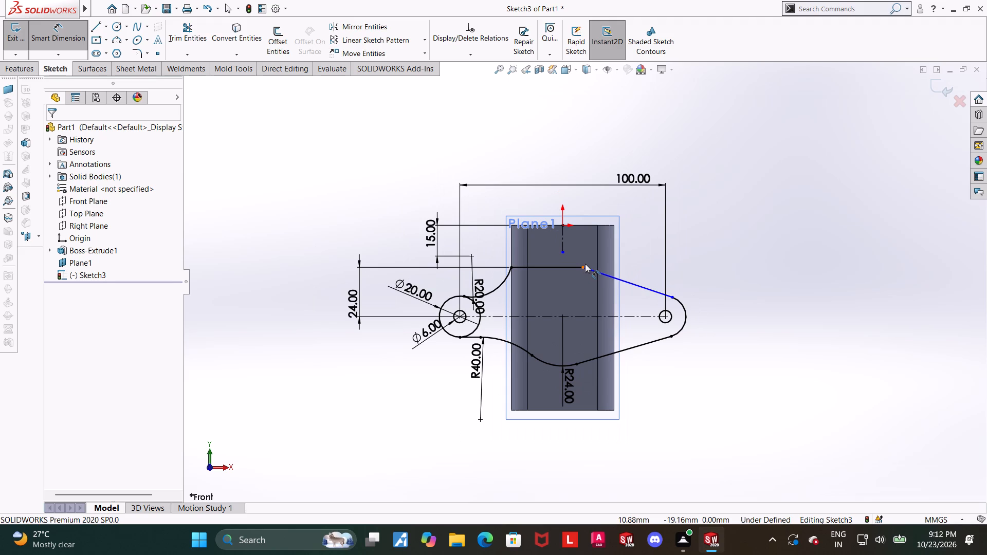
pyautogui.moveTo(584, 269); pyautogui.dragTo(566, 267)
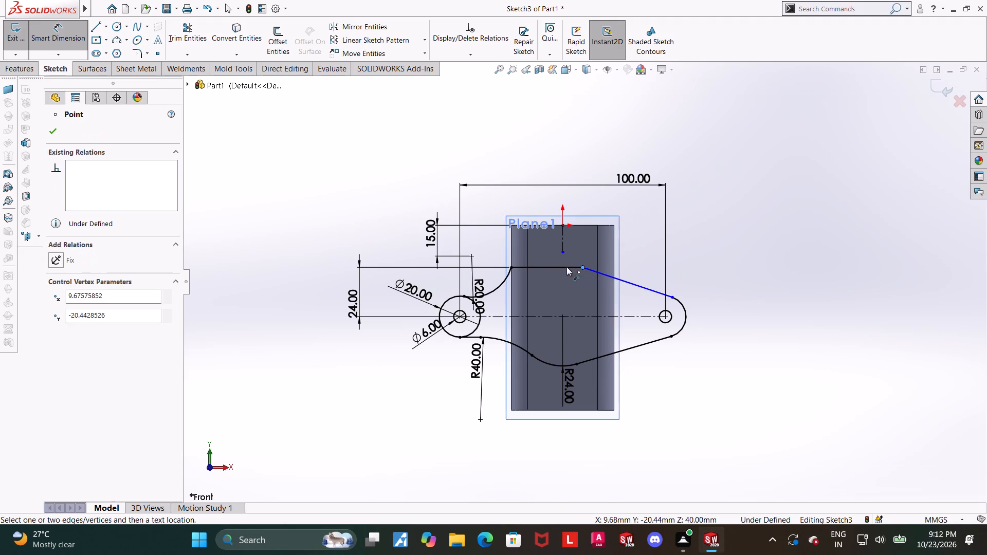
pyautogui.moveTo(566, 267); pyautogui.dragTo(558, 266)
pyautogui.click(770, 347)
pyautogui.press('Escape')
pyautogui.press('Escape')
pyautogui.scroll(-4, 594, 253)
pyautogui.moveTo(569, 287); pyautogui.dragTo(528, 284)
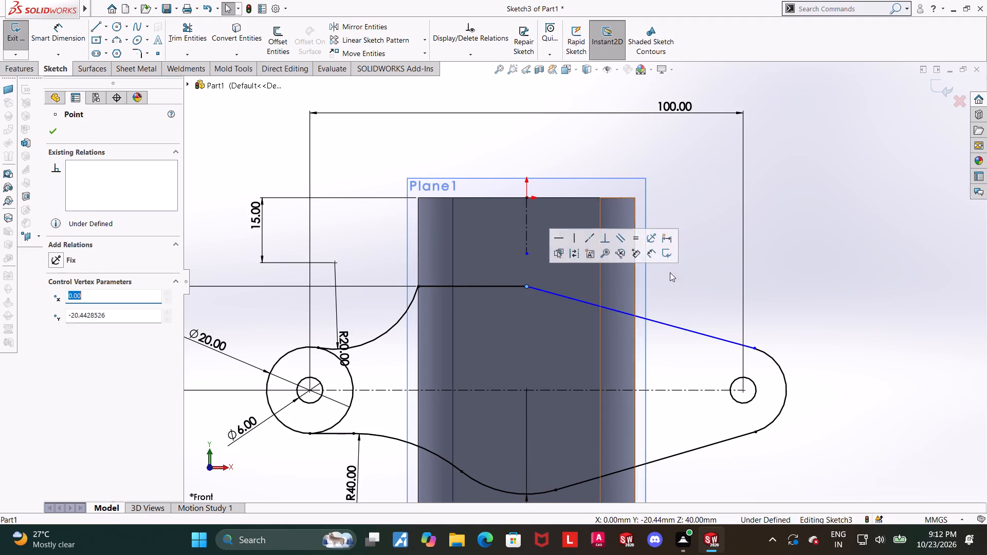
# Move the junction of the upper horizontal and sloping lines along the horizontal, away from the vertical centreline toward the arm's rounded end.
pyautogui.press('Escape')
pyautogui.click(848, 287)
pyautogui.scroll(1, 848, 287)
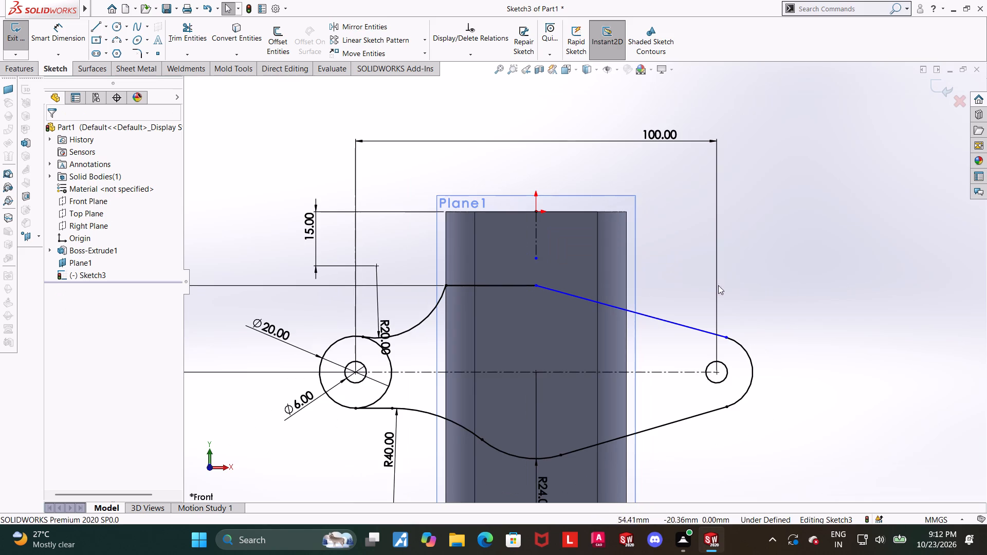
pyautogui.moveTo(535, 285); pyautogui.dragTo(555, 286)
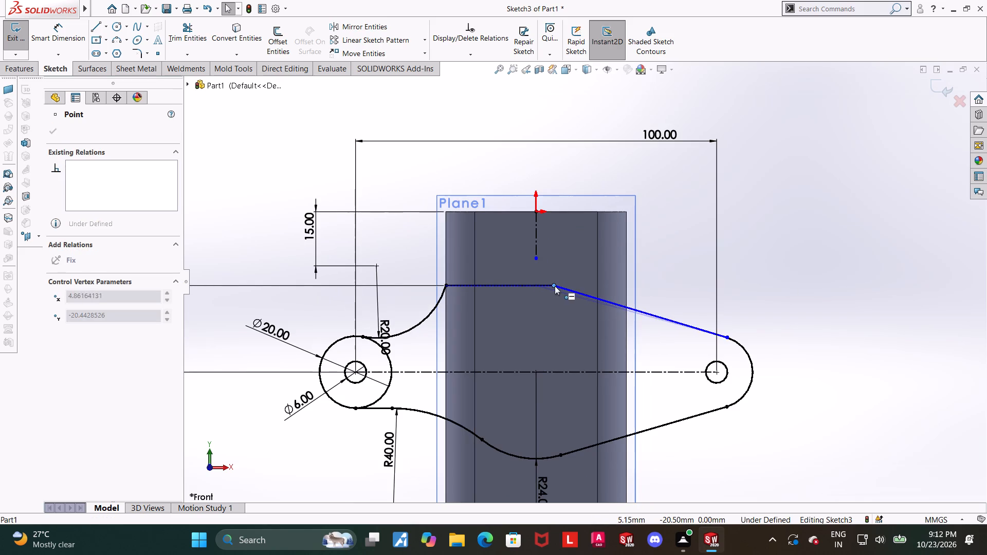
pyautogui.moveTo(555, 286); pyautogui.dragTo(559, 286)
pyautogui.click(776, 271)
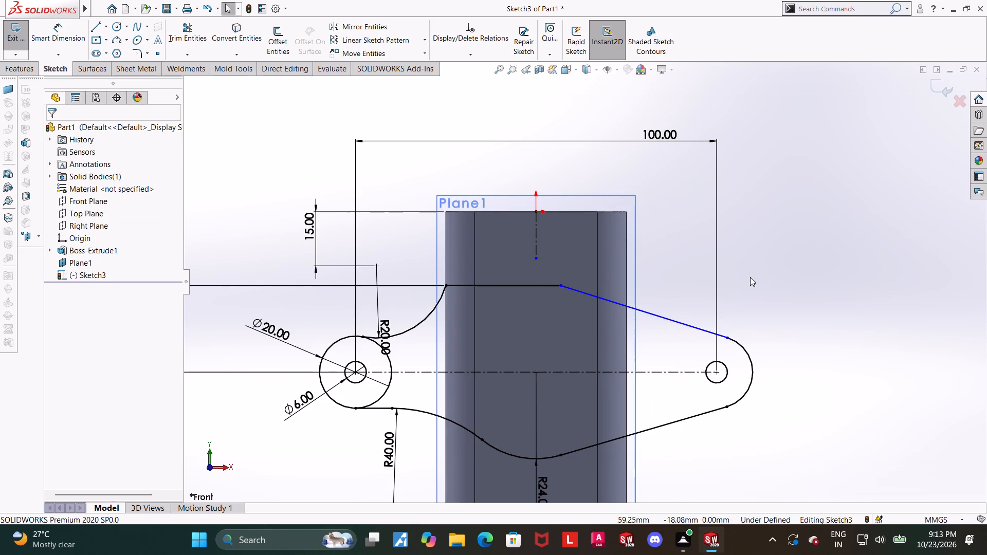
# Draw a short construction centreline about 7.5 mm long from the rounded end's hole centre inward along the horizontal centreline.
pyautogui.scroll(-1, 750, 277)
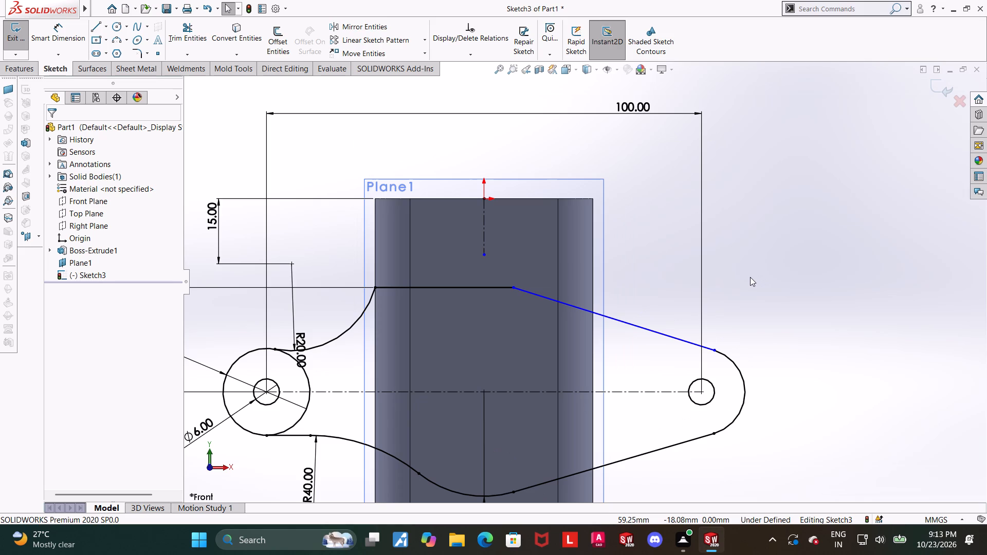
pyautogui.scroll(1, 750, 277)
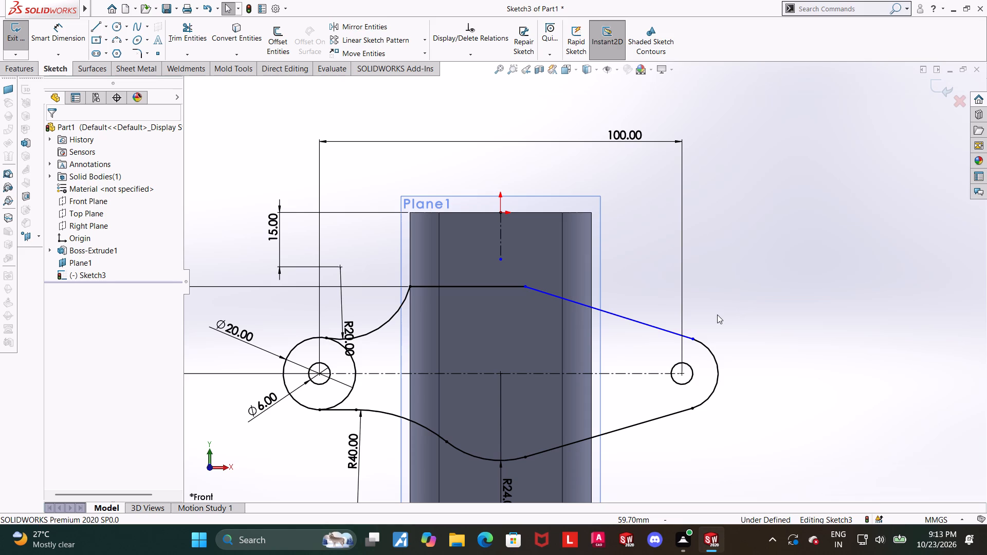
pyautogui.scroll(1, 717, 314)
pyautogui.scroll(-2, 682, 371)
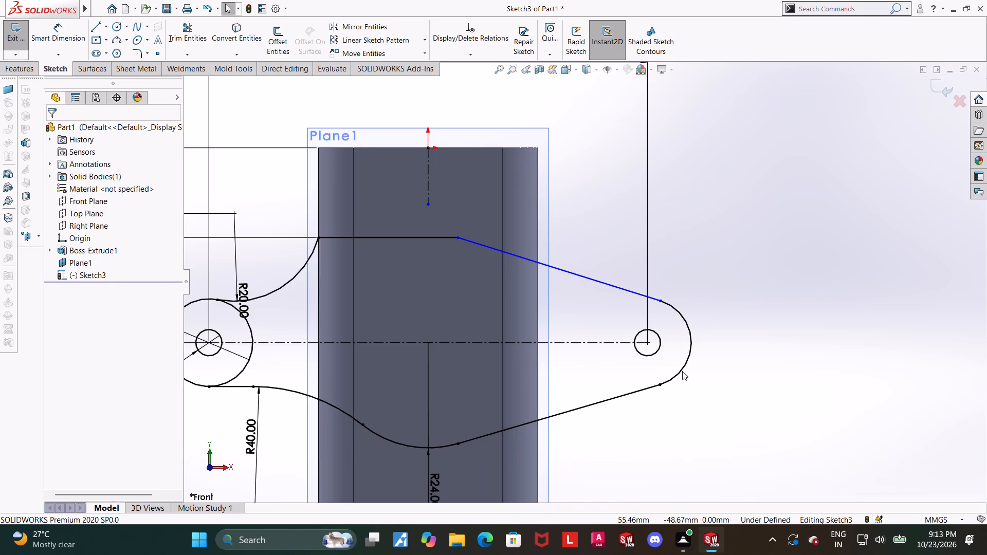
pyautogui.scroll(-1, 682, 371)
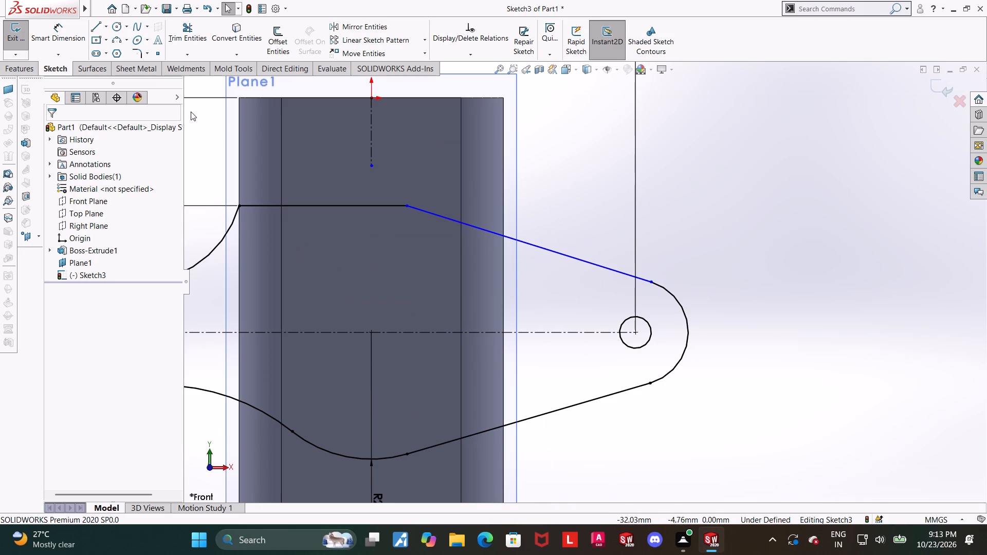
pyautogui.click(109, 27)
pyautogui.click(115, 51)
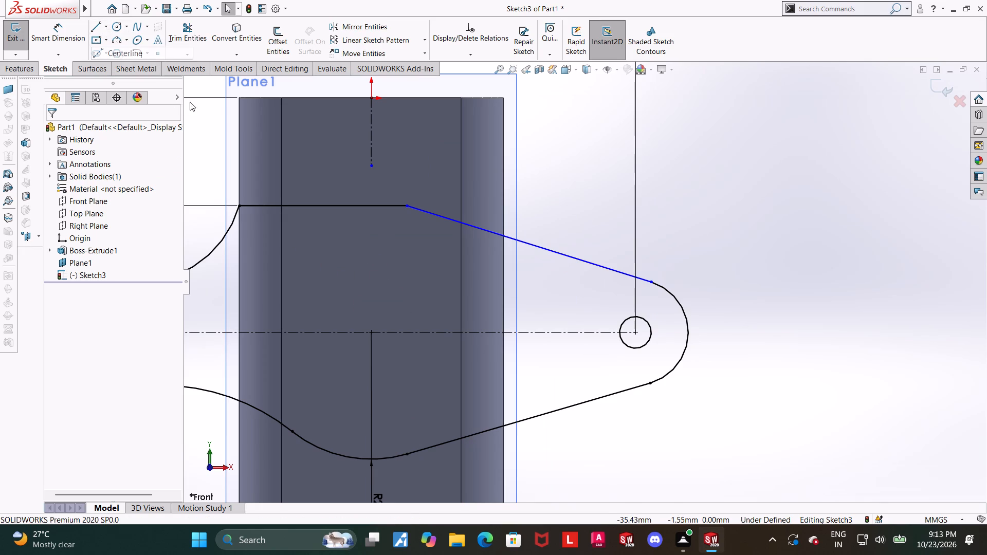
pyautogui.click(635, 335)
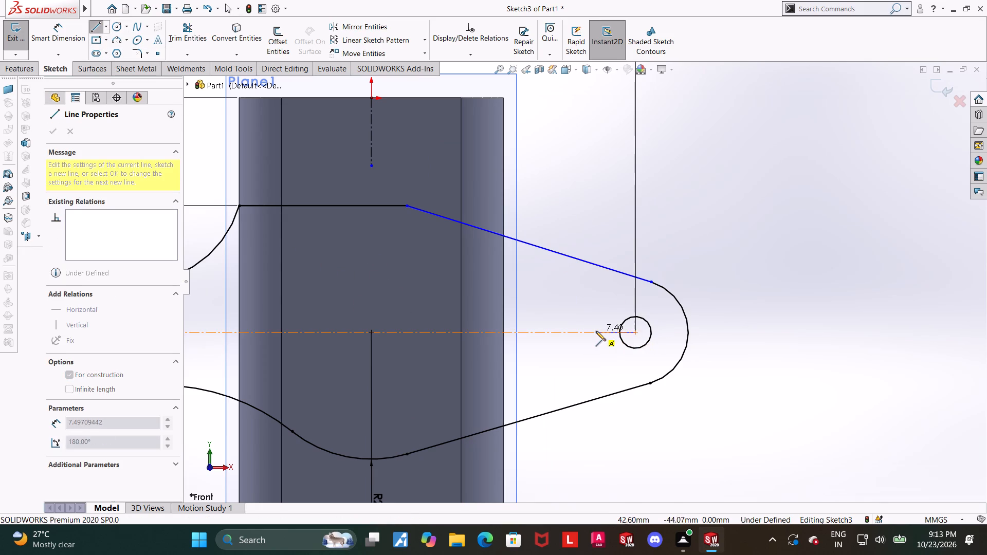
pyautogui.click(596, 331)
pyautogui.press('Escape')
pyautogui.press('Escape')
# Dimension the short centreline's inner endpoint 10 mm from the hole centre at the arm's rounded end.
pyautogui.click(75, 43)
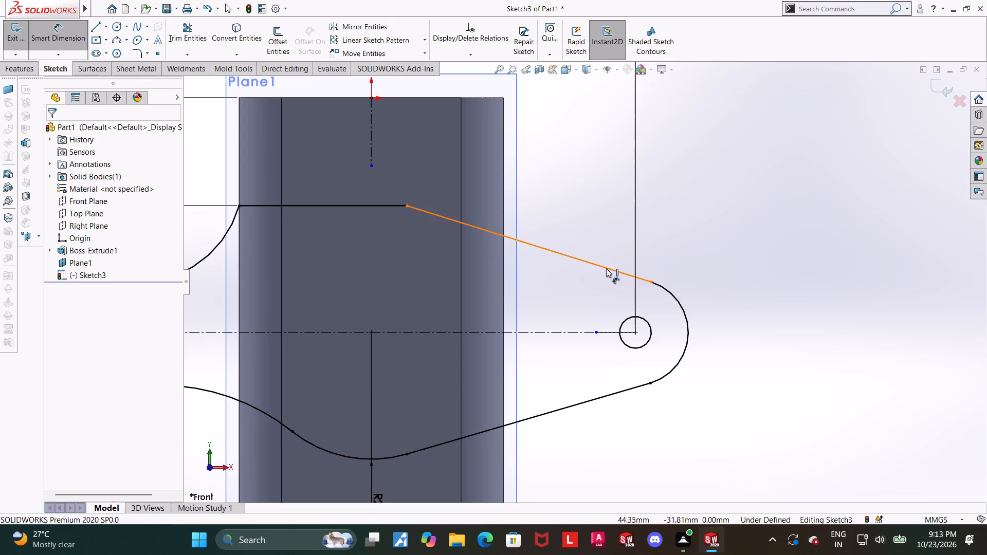
pyautogui.click(595, 335)
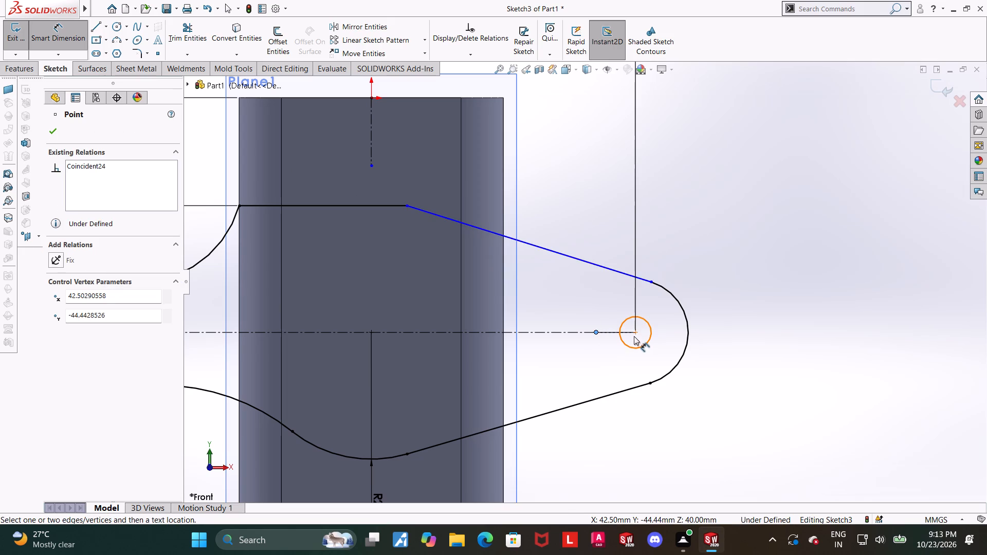
pyautogui.click(635, 335)
pyautogui.click(609, 311)
pyautogui.press('1')
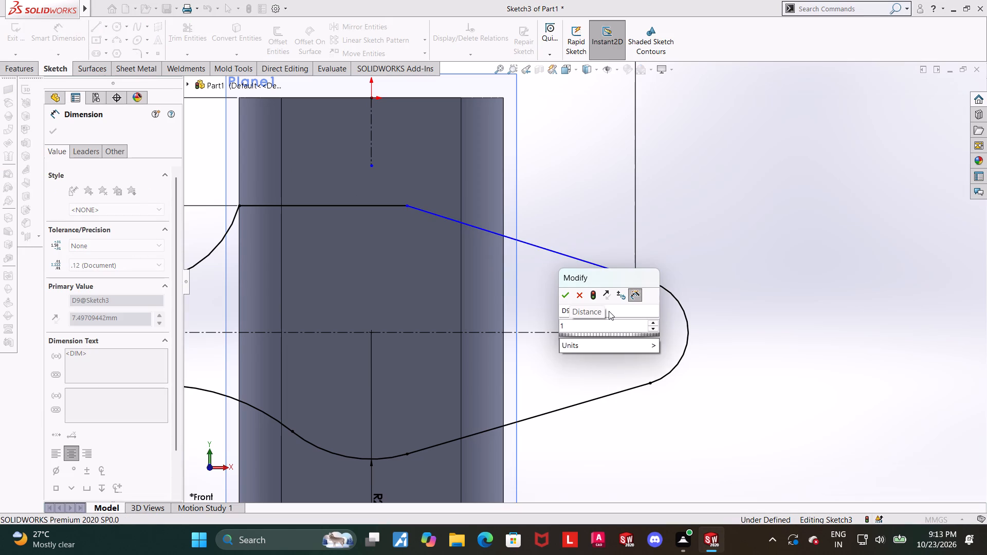
pyautogui.press('0')
pyautogui.press('Return')
pyautogui.press('Escape')
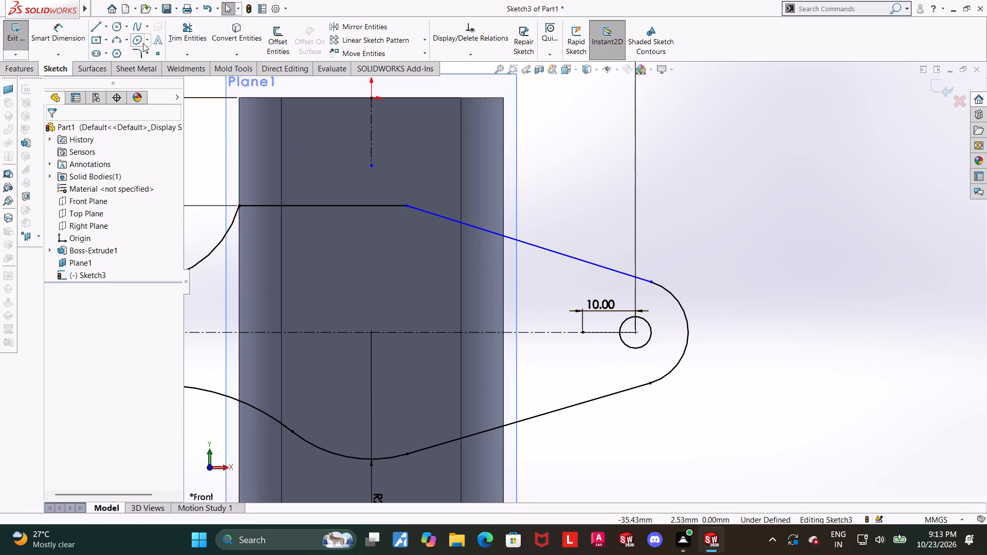
# Draw a centerpoint arc about the short centreline's inner endpoint, from the upper sloping line around to near the lower one.
pyautogui.click(128, 42)
pyautogui.click(141, 58)
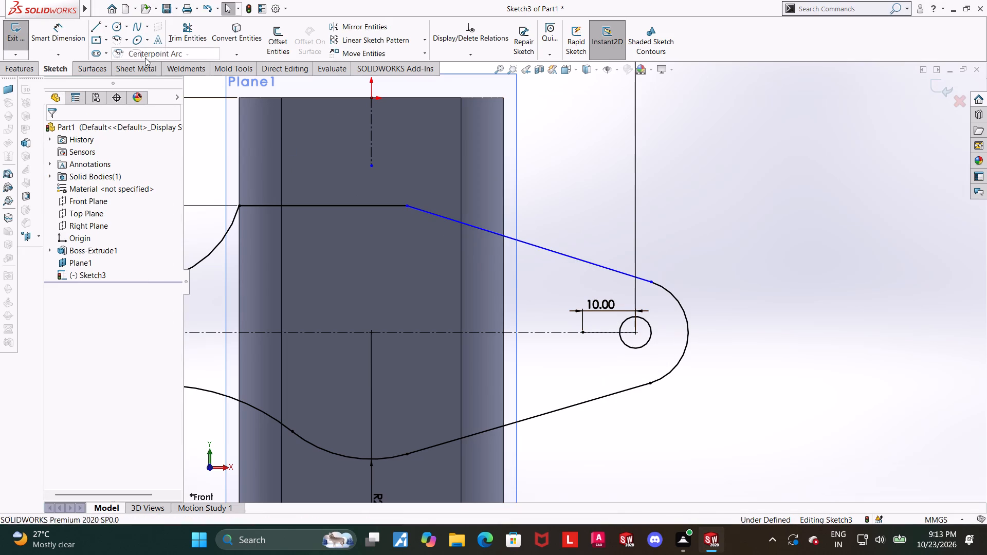
pyautogui.click(582, 330)
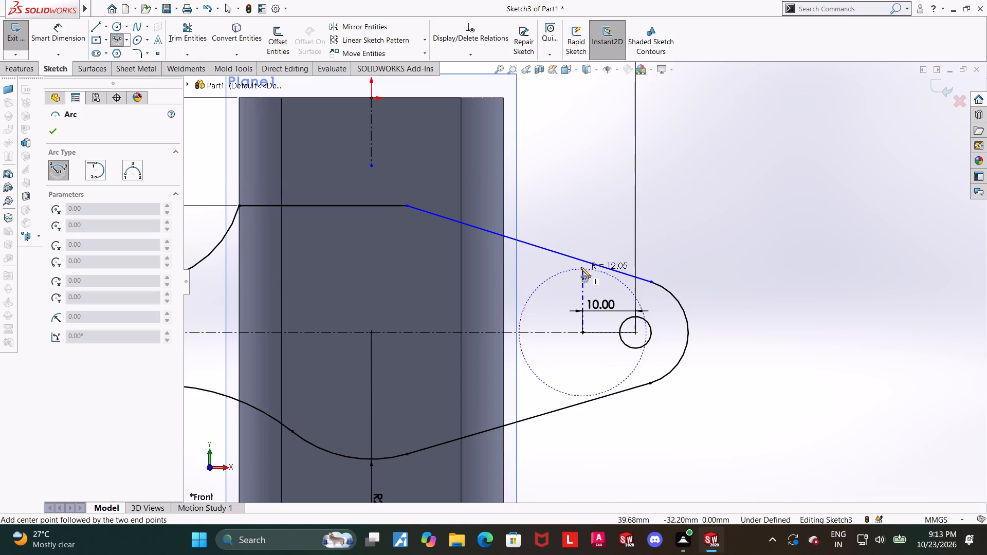
pyautogui.click(583, 262)
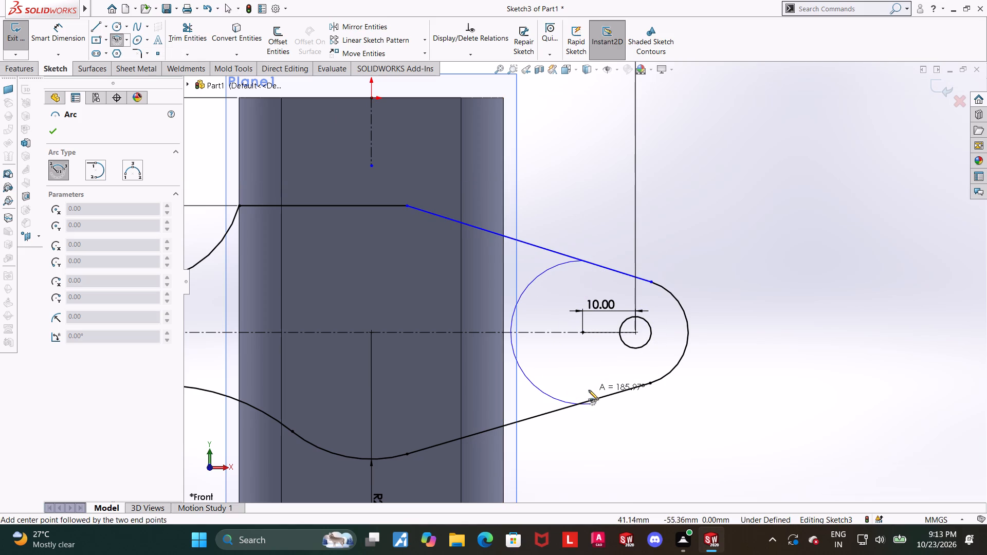
pyautogui.click(564, 400)
pyautogui.press('Escape')
pyautogui.press('Escape')
# Make the new inner arc tangent to both the lower and the upper sloping lines.
pyautogui.click(601, 396)
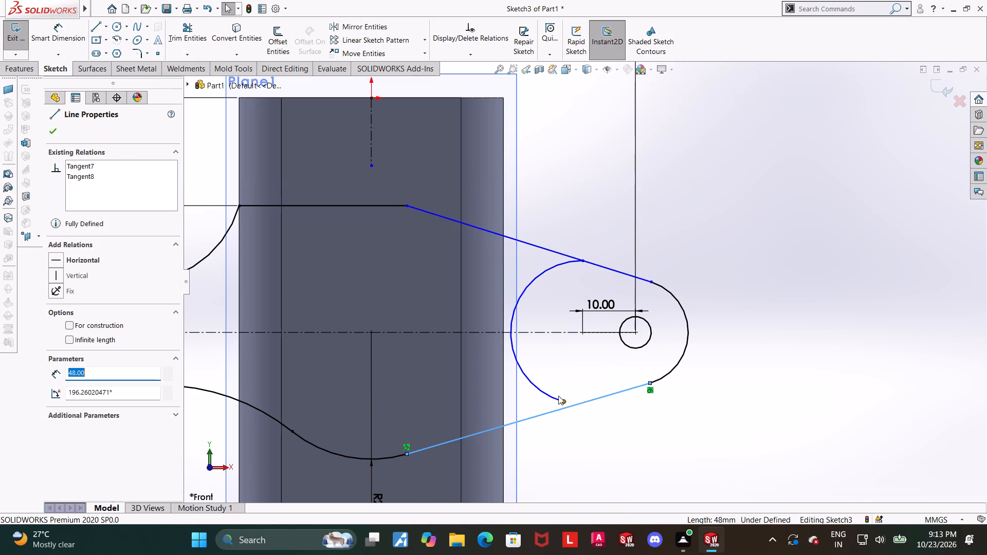
pyautogui.keyDown('ctrl'); pyautogui.click(553, 396); pyautogui.keyUp('ctrl')
pyautogui.click(55, 316)
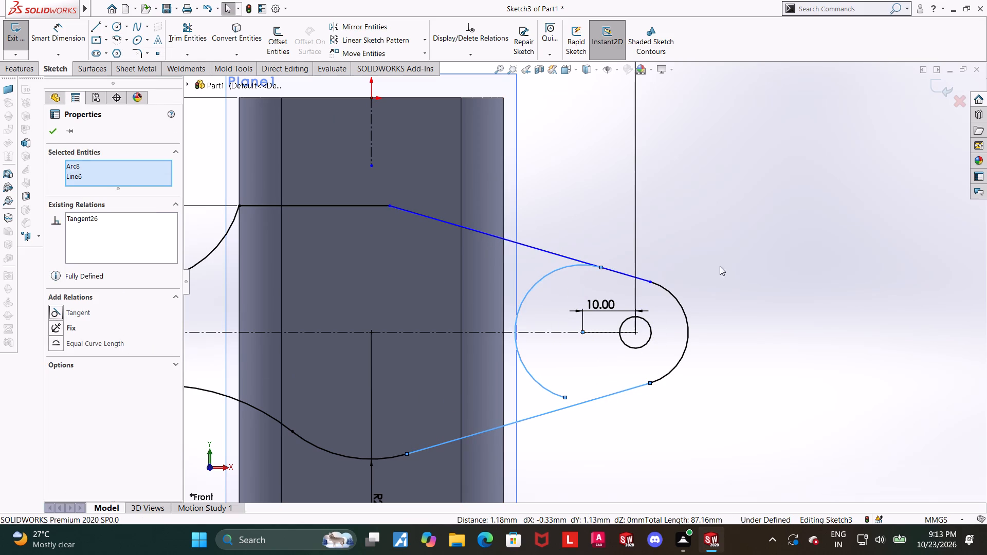
pyautogui.click(915, 238)
pyautogui.keyDown('ctrl'); pyautogui.click(546, 253); pyautogui.keyUp('ctrl')
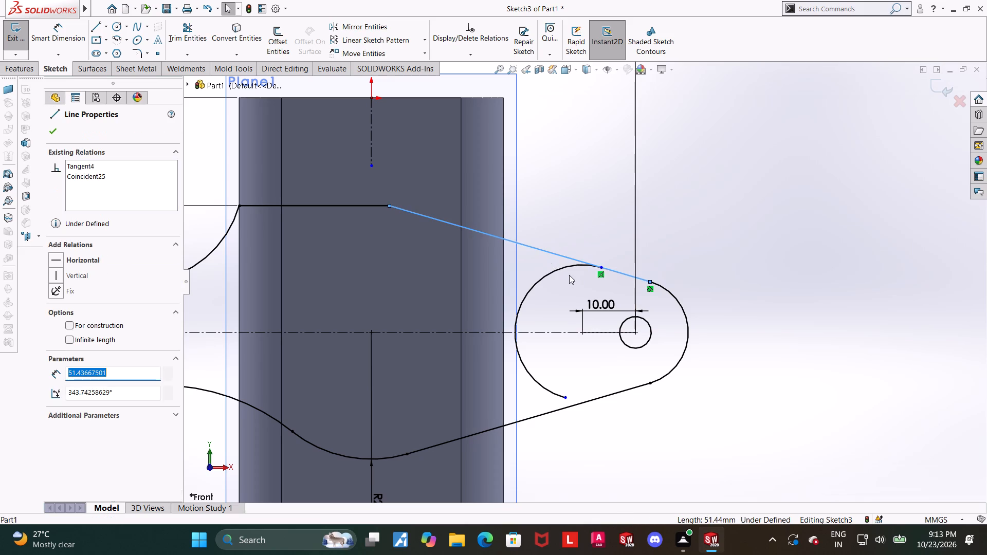
pyautogui.keyDown('ctrl'); pyautogui.click(561, 269); pyautogui.keyUp('ctrl')
pyautogui.click(51, 314)
pyautogui.click(611, 425)
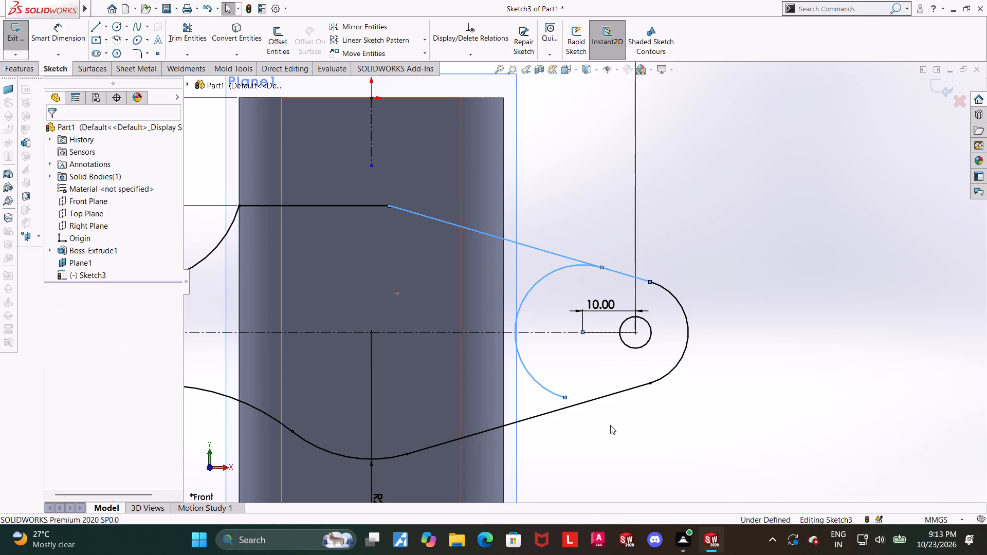
# Bring the inner arc's free end to the lower sloping line and make the arc's endpoints coincident with their sloping lines.
pyautogui.moveTo(563, 396); pyautogui.dragTo(592, 396)
pyautogui.click(646, 415)
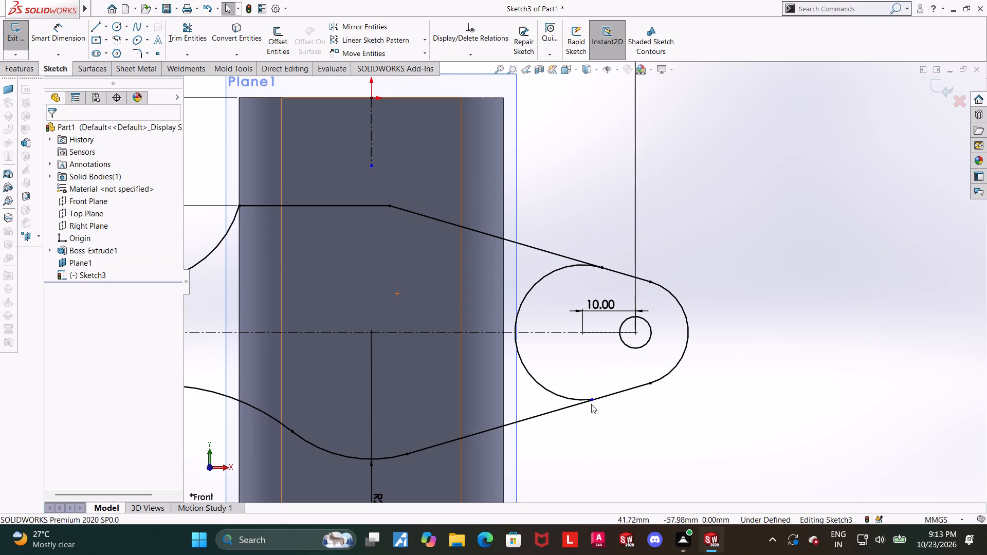
pyautogui.keyDown('ctrl'); pyautogui.click(590, 401); pyautogui.keyUp('ctrl')
pyautogui.keyDown('ctrl'); pyautogui.click(606, 398); pyautogui.keyUp('ctrl')
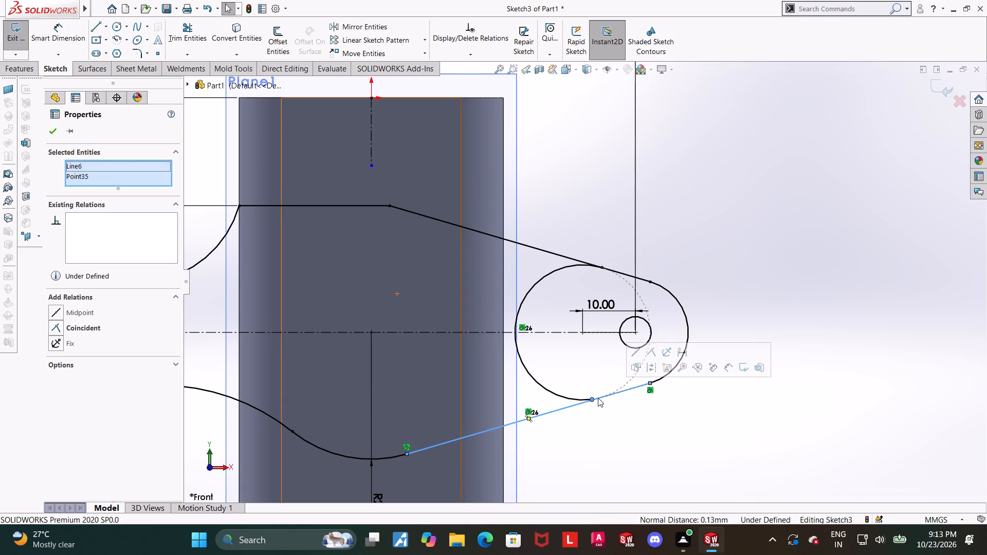
pyautogui.click(60, 328)
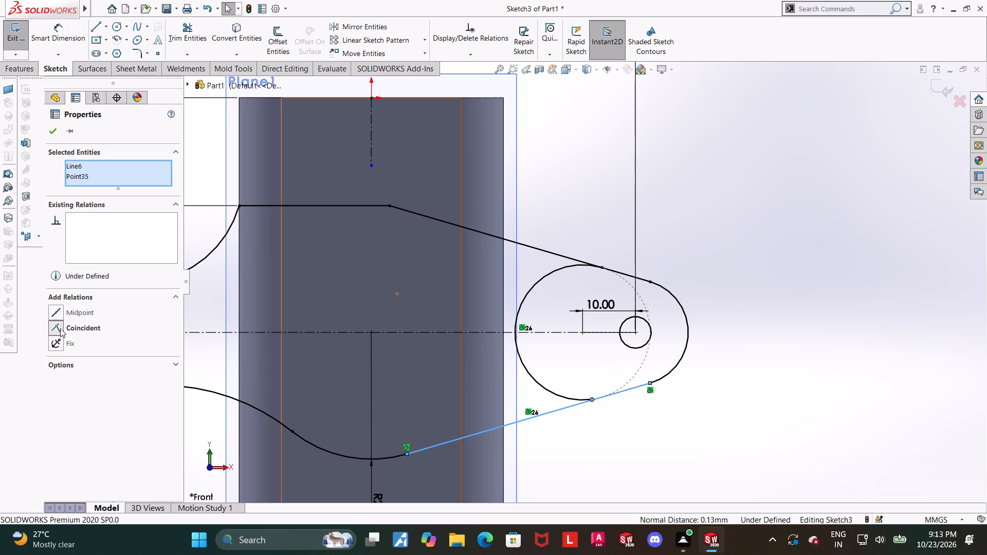
pyautogui.click(778, 402)
pyautogui.click(602, 269)
pyautogui.keyDown('ctrl'); pyautogui.click(614, 274); pyautogui.keyUp('ctrl')
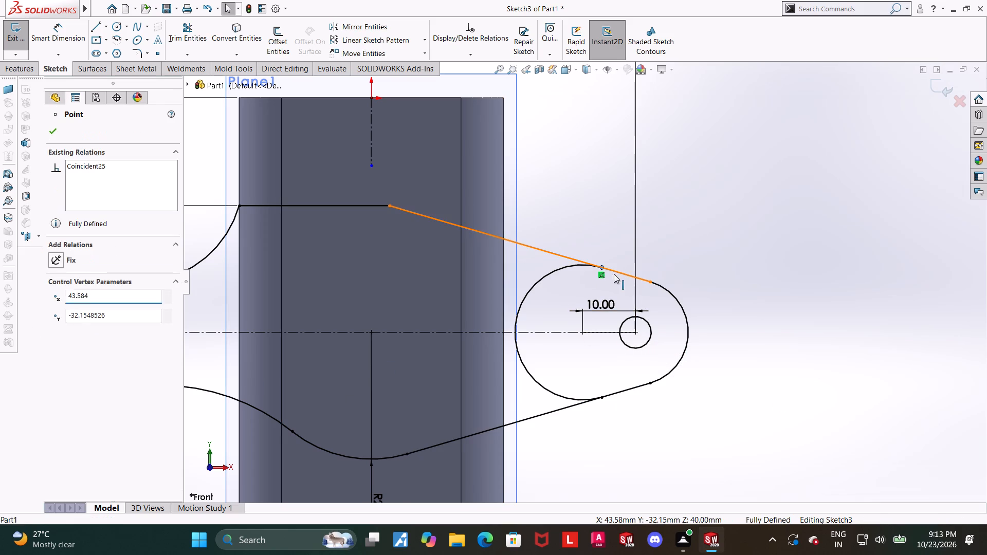
pyautogui.click(58, 326)
pyautogui.click(818, 410)
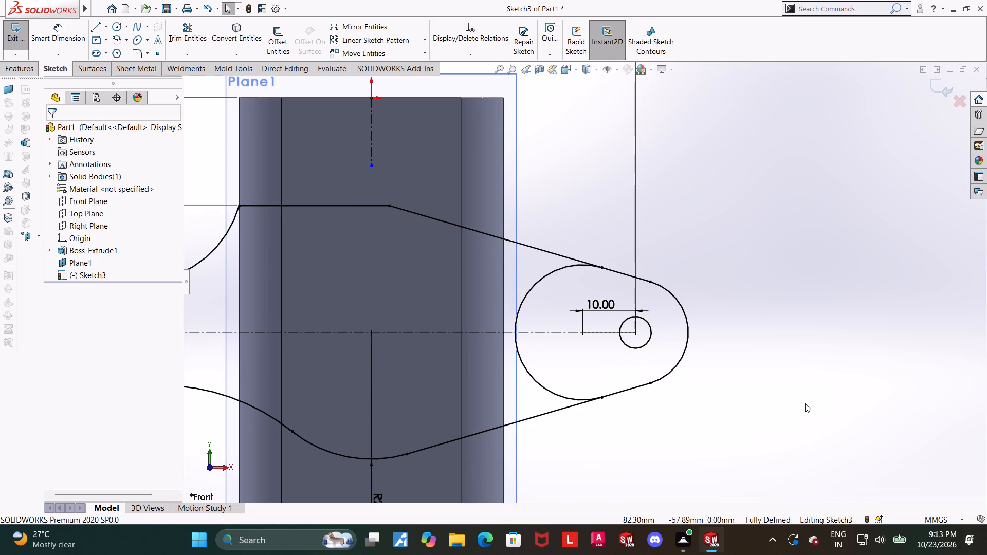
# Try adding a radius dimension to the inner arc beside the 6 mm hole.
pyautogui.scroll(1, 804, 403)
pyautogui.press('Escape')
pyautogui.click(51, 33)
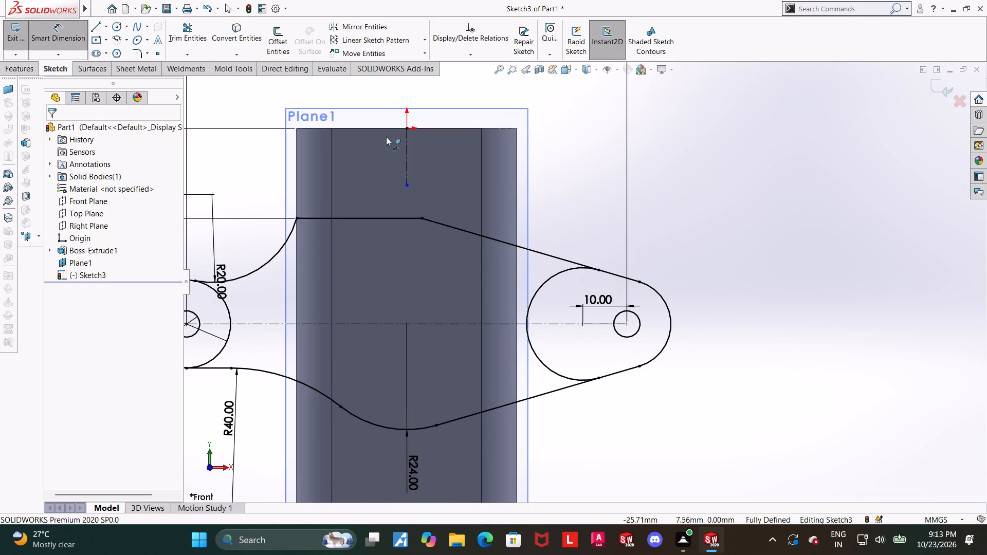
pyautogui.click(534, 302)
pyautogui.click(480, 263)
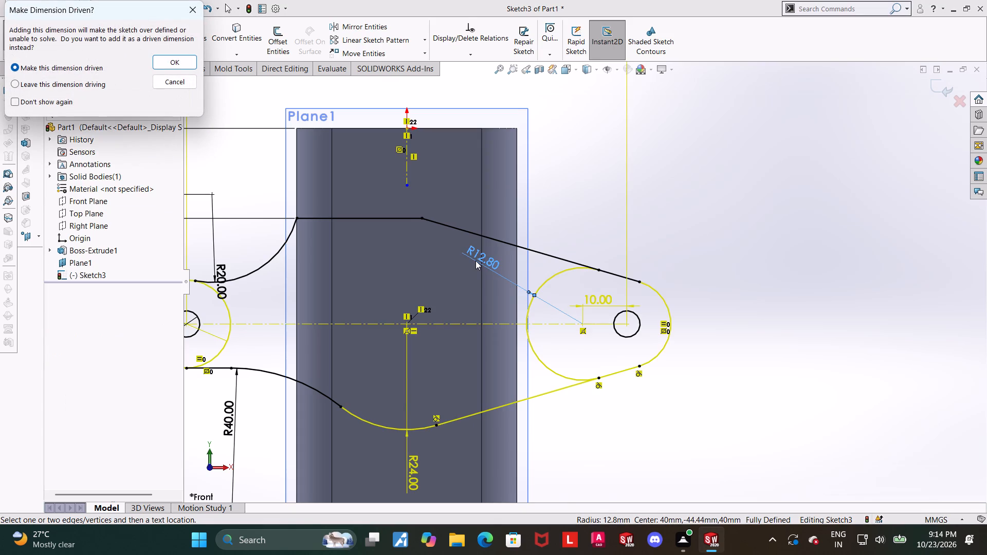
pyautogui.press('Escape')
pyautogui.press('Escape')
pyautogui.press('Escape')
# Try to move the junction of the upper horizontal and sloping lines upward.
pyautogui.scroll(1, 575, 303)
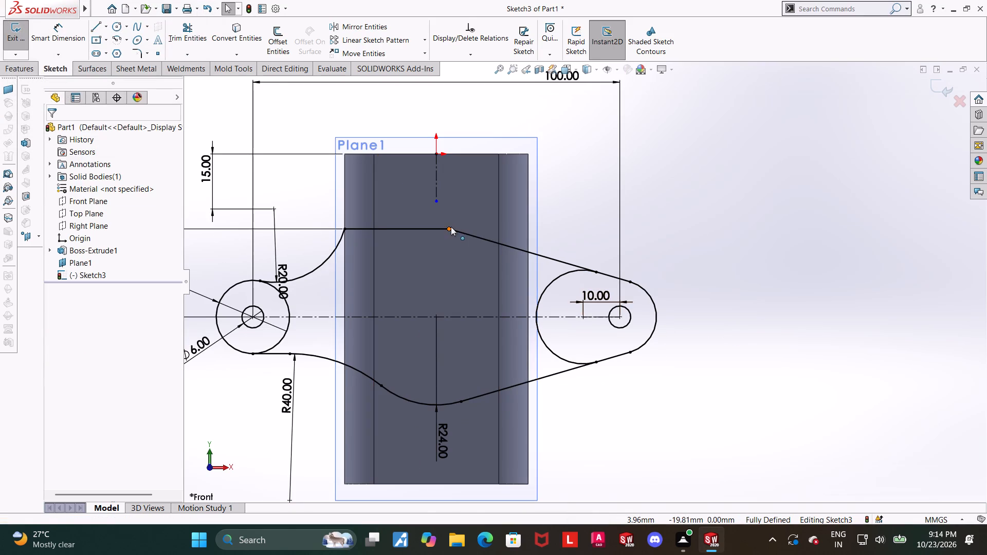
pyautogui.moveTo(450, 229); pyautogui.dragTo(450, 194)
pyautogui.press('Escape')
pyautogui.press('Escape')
# Delete the tangent relation between the inner arc and the lower sloping line.
pyautogui.scroll(-3, 555, 254)
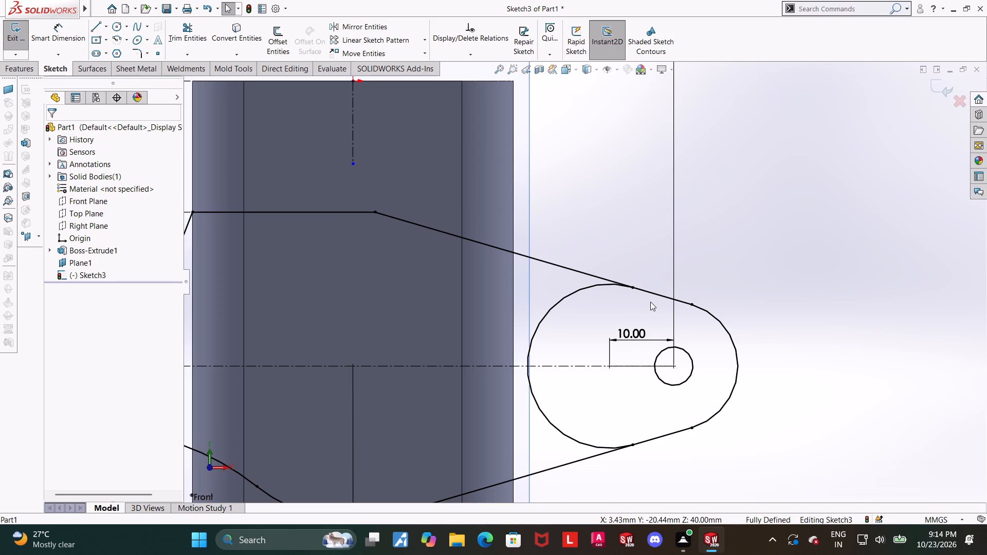
pyautogui.scroll(-1, 650, 306)
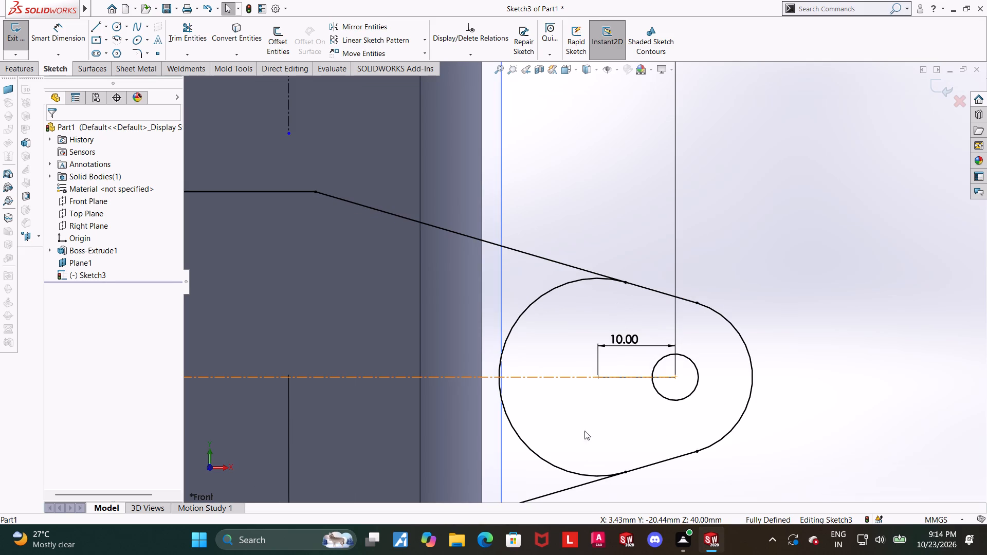
pyautogui.click(609, 474)
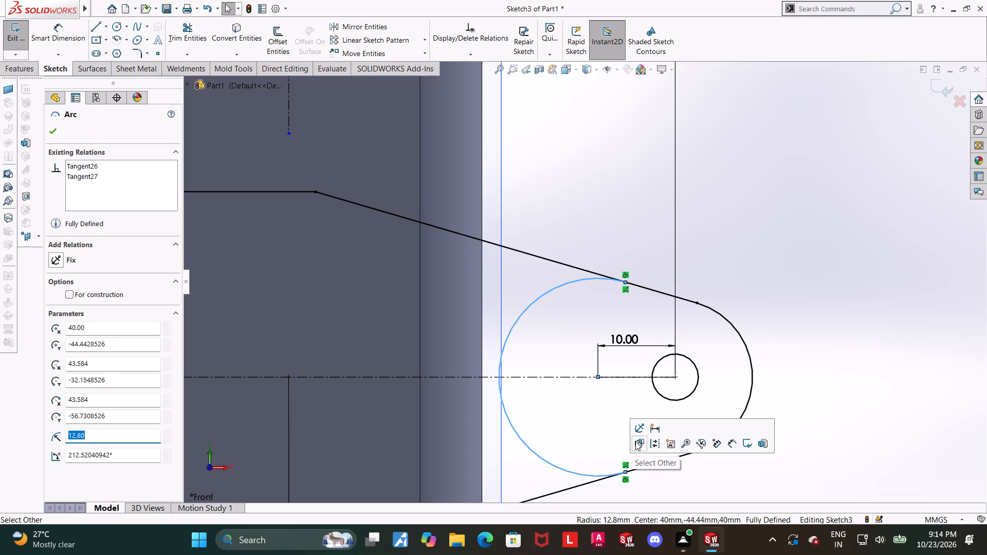
pyautogui.rightClick(628, 481)
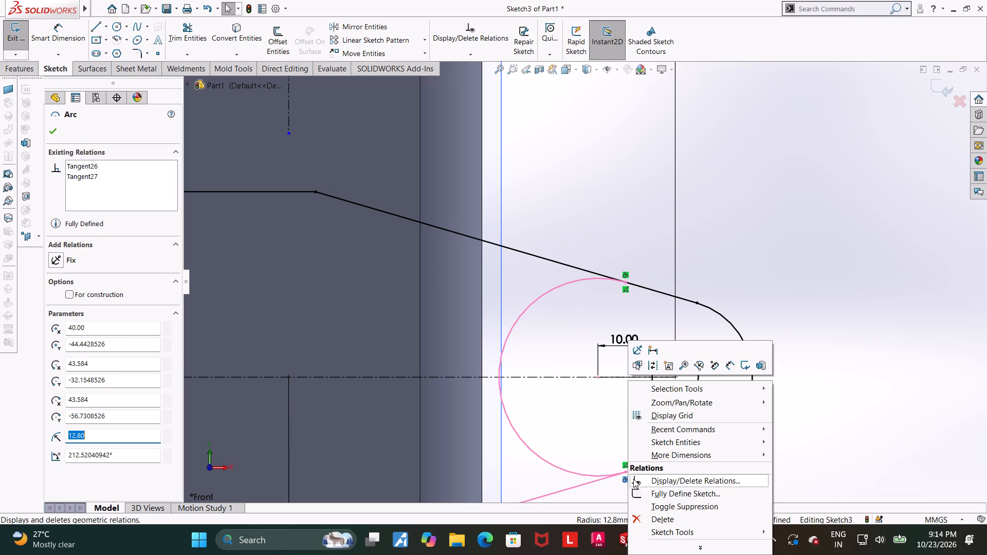
pyautogui.click(642, 515)
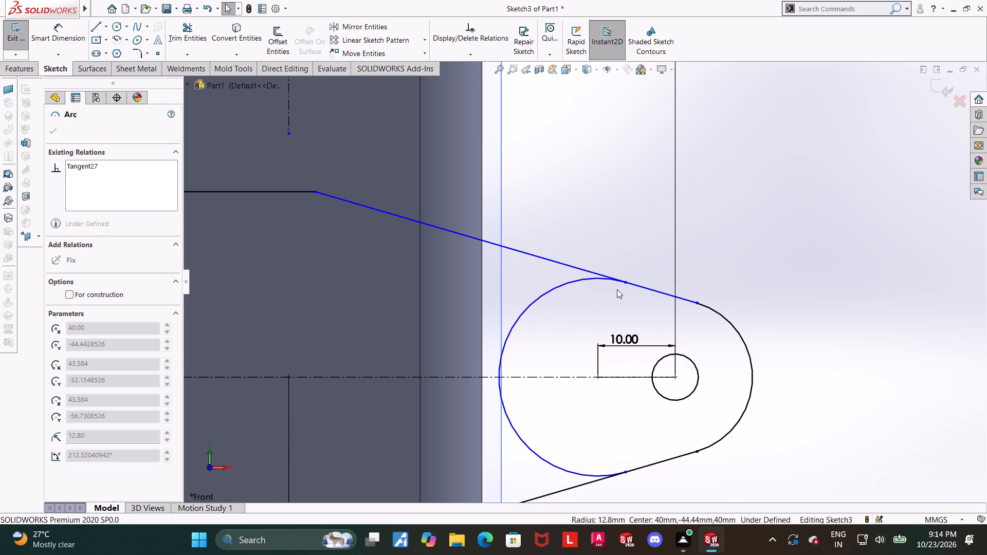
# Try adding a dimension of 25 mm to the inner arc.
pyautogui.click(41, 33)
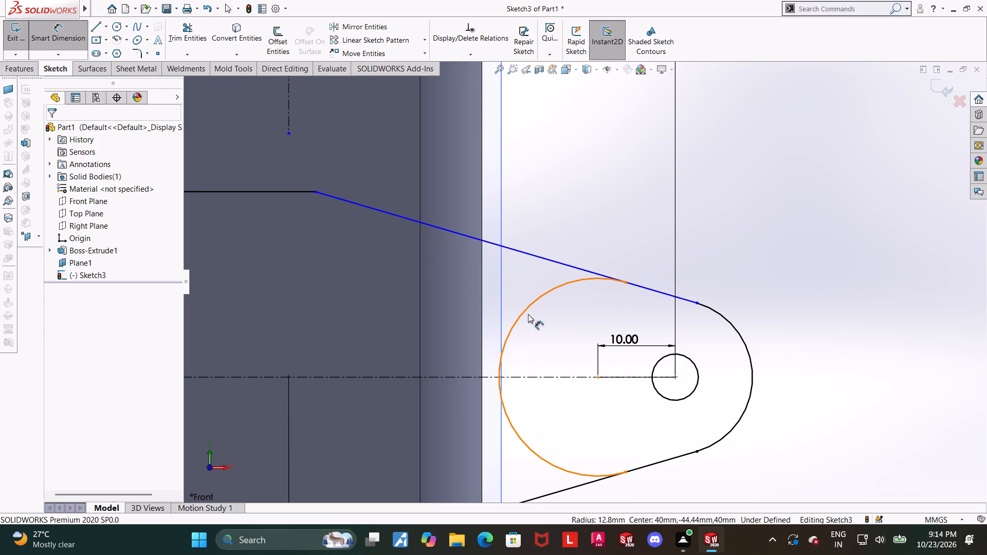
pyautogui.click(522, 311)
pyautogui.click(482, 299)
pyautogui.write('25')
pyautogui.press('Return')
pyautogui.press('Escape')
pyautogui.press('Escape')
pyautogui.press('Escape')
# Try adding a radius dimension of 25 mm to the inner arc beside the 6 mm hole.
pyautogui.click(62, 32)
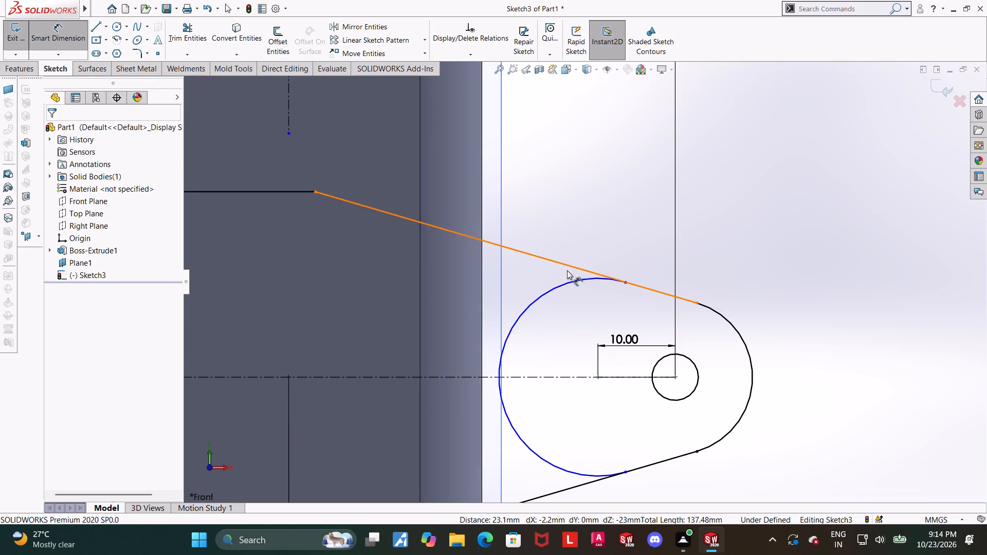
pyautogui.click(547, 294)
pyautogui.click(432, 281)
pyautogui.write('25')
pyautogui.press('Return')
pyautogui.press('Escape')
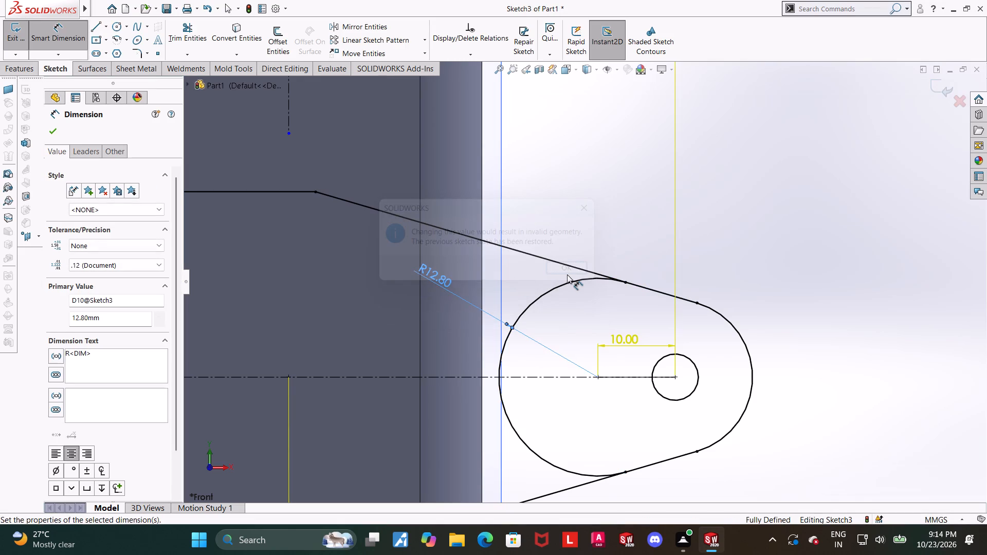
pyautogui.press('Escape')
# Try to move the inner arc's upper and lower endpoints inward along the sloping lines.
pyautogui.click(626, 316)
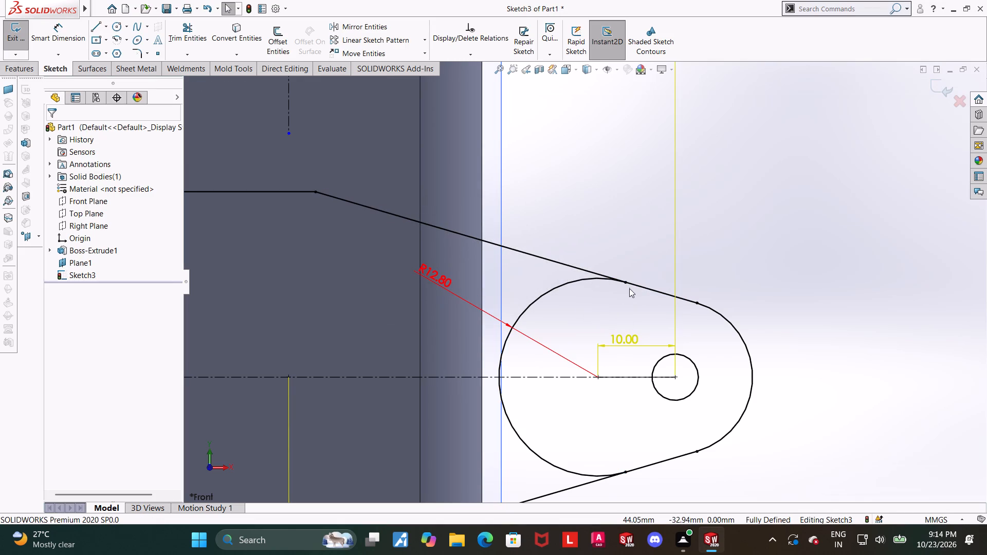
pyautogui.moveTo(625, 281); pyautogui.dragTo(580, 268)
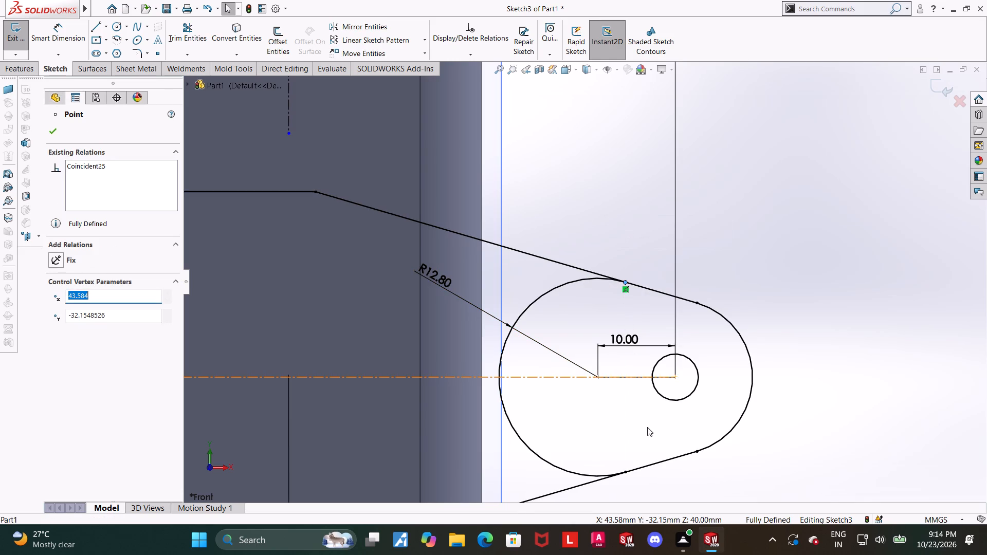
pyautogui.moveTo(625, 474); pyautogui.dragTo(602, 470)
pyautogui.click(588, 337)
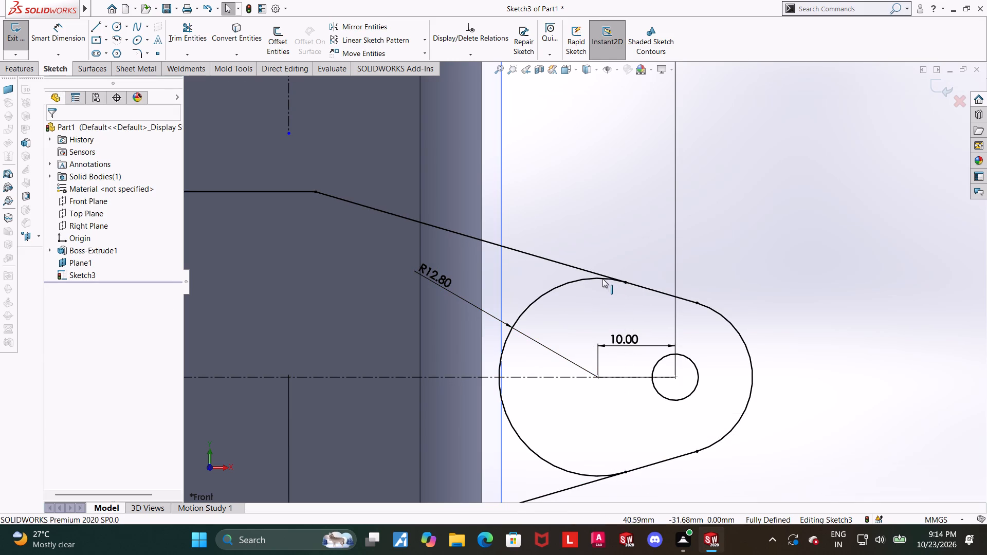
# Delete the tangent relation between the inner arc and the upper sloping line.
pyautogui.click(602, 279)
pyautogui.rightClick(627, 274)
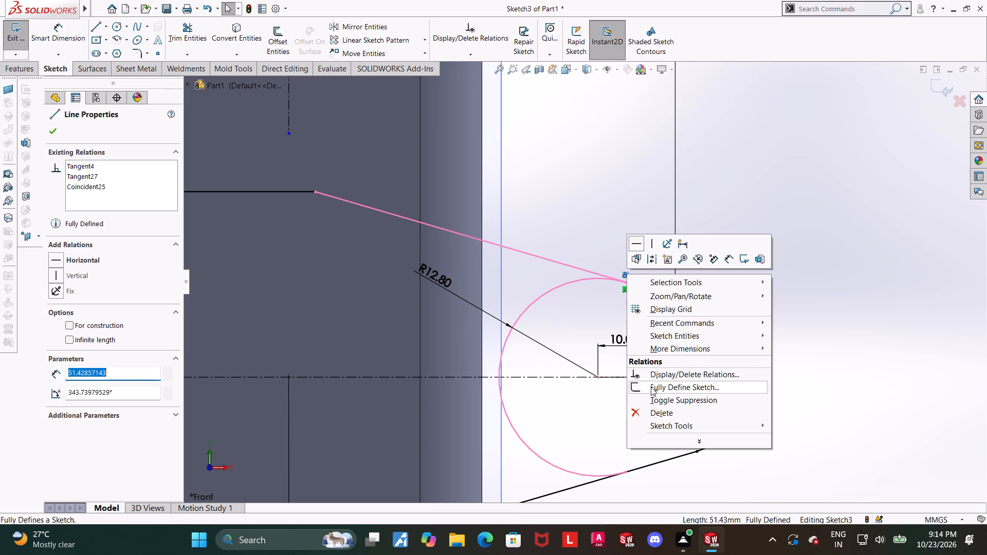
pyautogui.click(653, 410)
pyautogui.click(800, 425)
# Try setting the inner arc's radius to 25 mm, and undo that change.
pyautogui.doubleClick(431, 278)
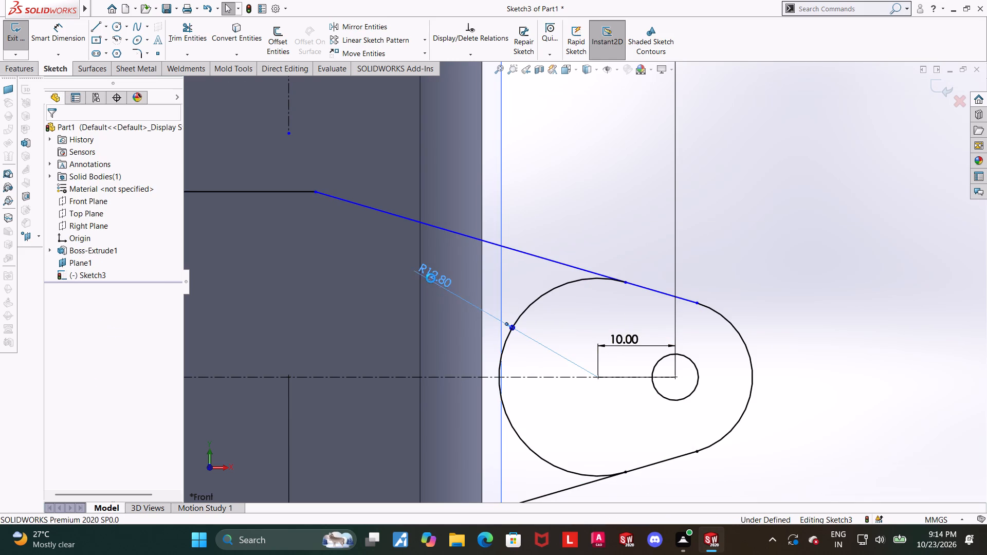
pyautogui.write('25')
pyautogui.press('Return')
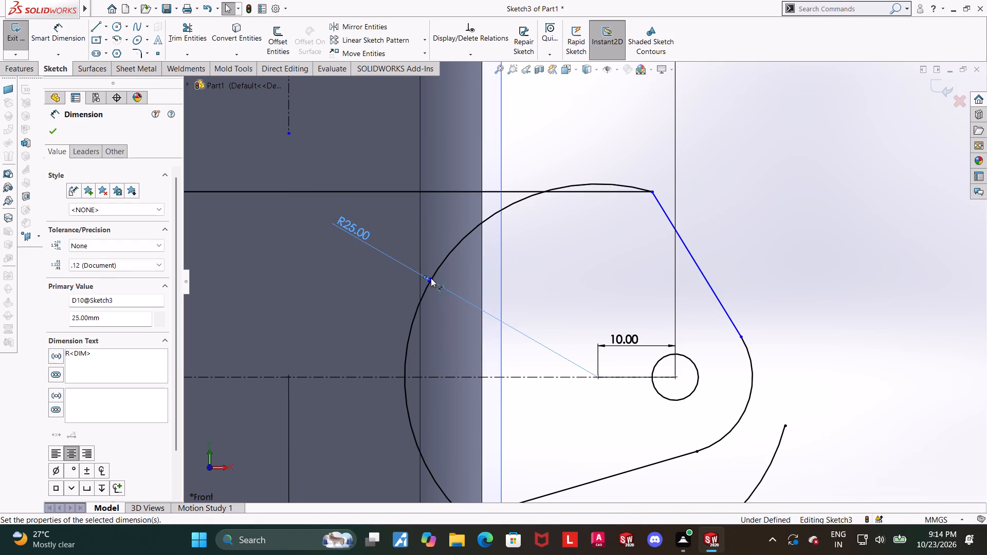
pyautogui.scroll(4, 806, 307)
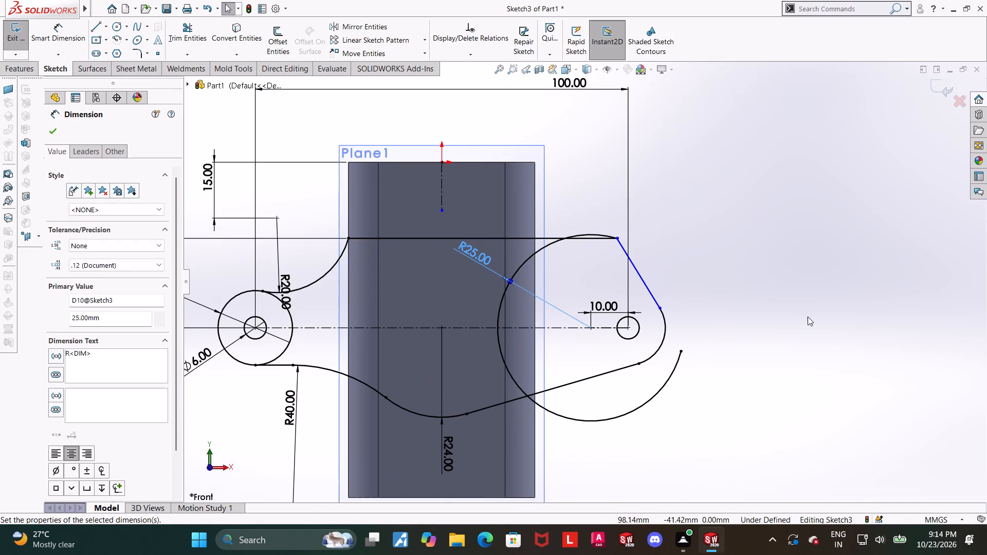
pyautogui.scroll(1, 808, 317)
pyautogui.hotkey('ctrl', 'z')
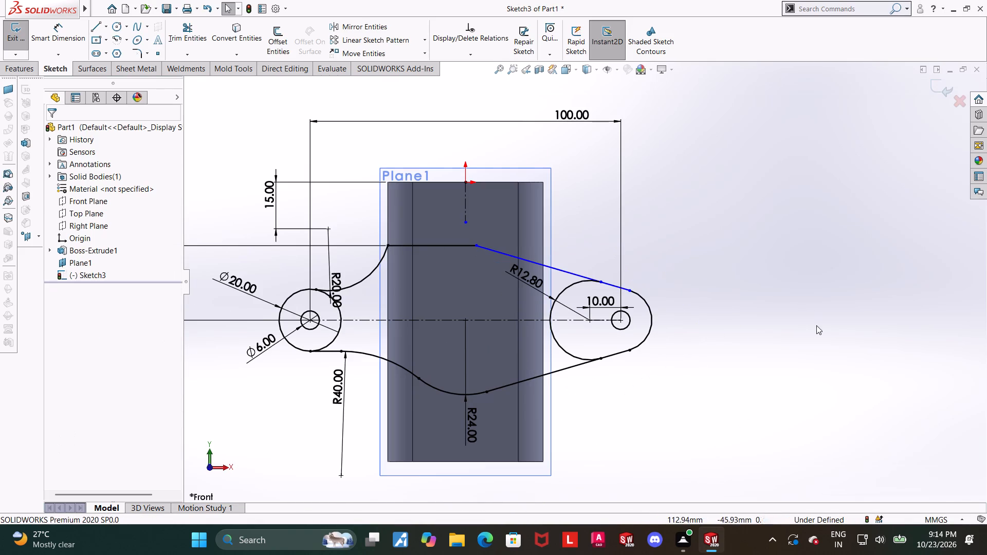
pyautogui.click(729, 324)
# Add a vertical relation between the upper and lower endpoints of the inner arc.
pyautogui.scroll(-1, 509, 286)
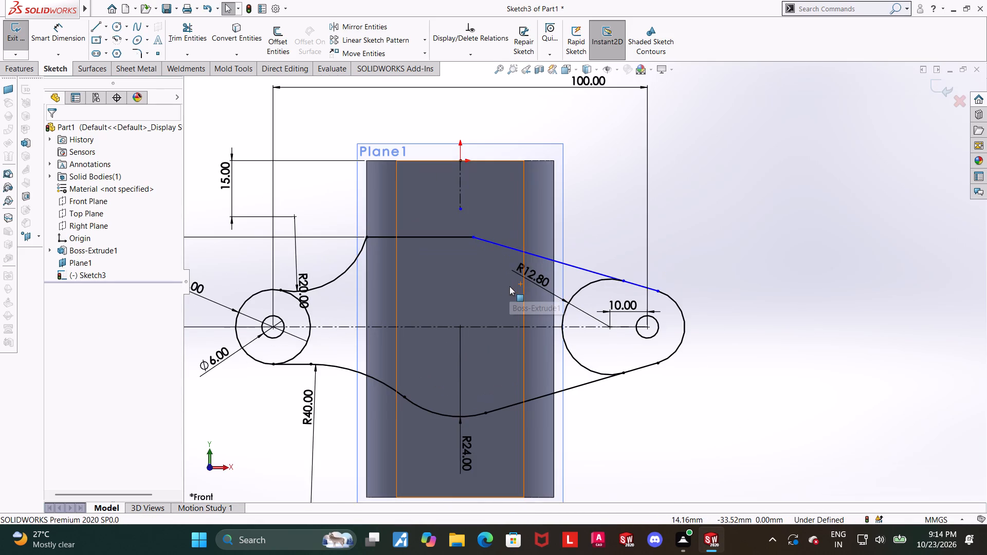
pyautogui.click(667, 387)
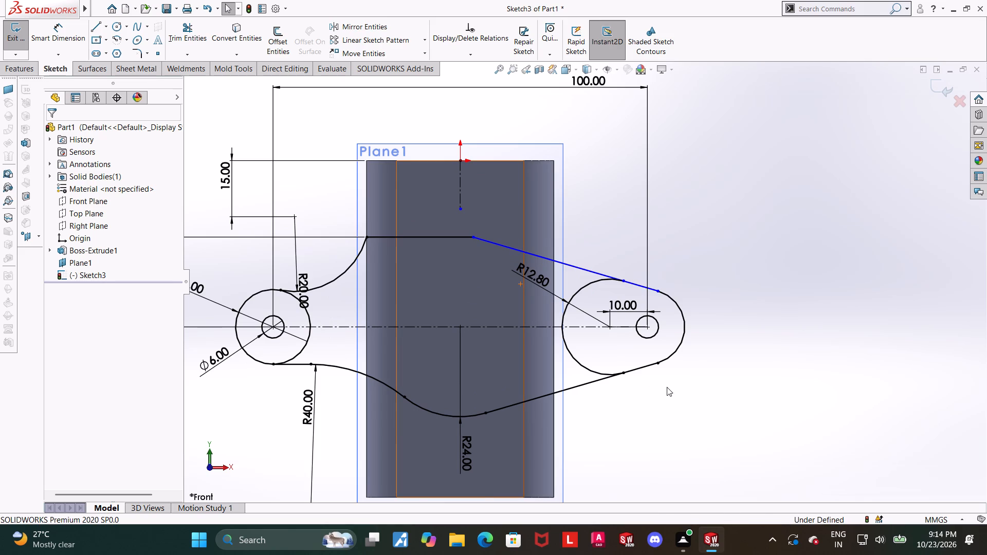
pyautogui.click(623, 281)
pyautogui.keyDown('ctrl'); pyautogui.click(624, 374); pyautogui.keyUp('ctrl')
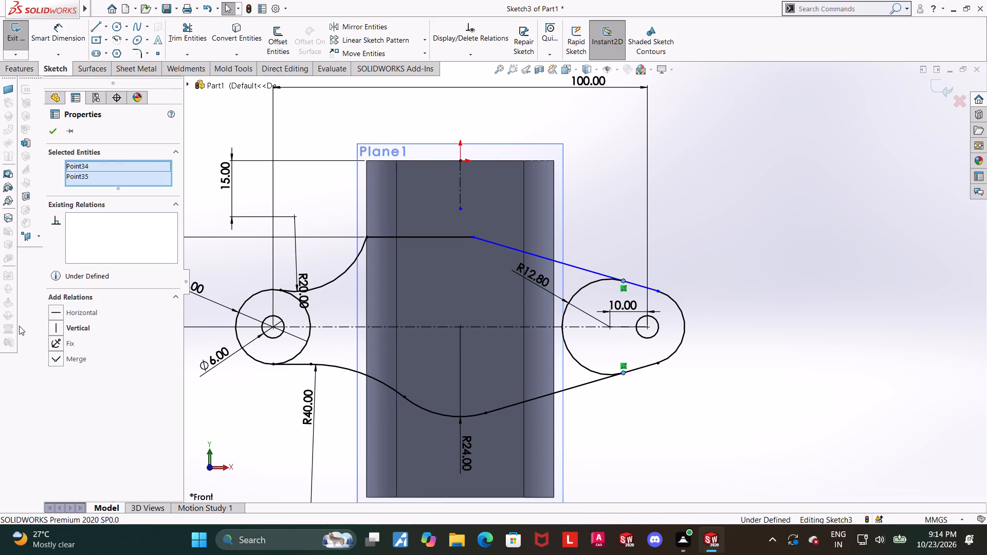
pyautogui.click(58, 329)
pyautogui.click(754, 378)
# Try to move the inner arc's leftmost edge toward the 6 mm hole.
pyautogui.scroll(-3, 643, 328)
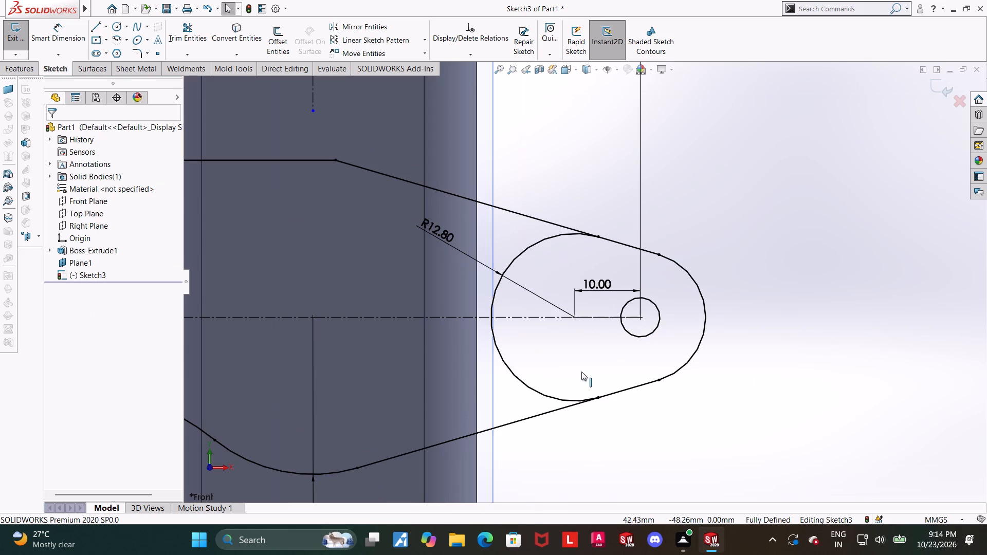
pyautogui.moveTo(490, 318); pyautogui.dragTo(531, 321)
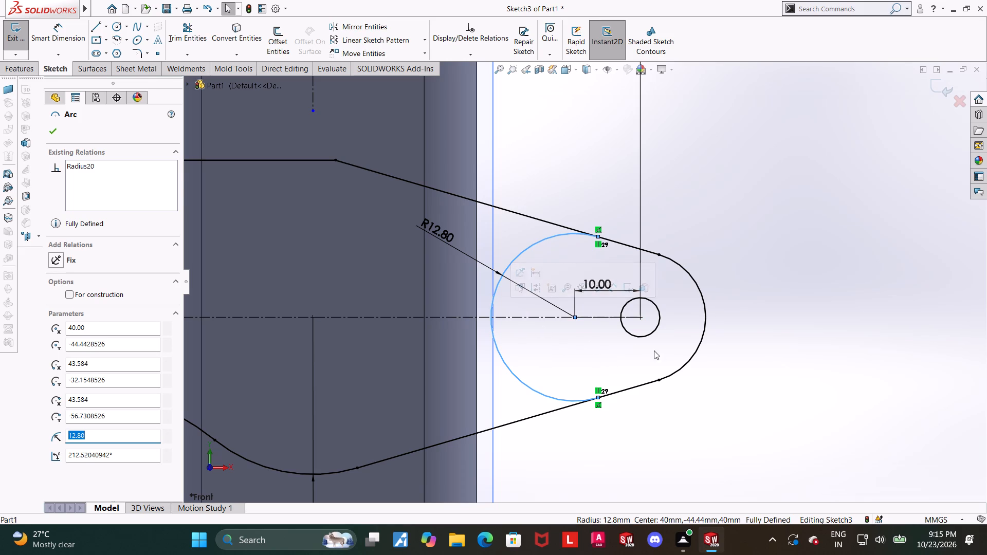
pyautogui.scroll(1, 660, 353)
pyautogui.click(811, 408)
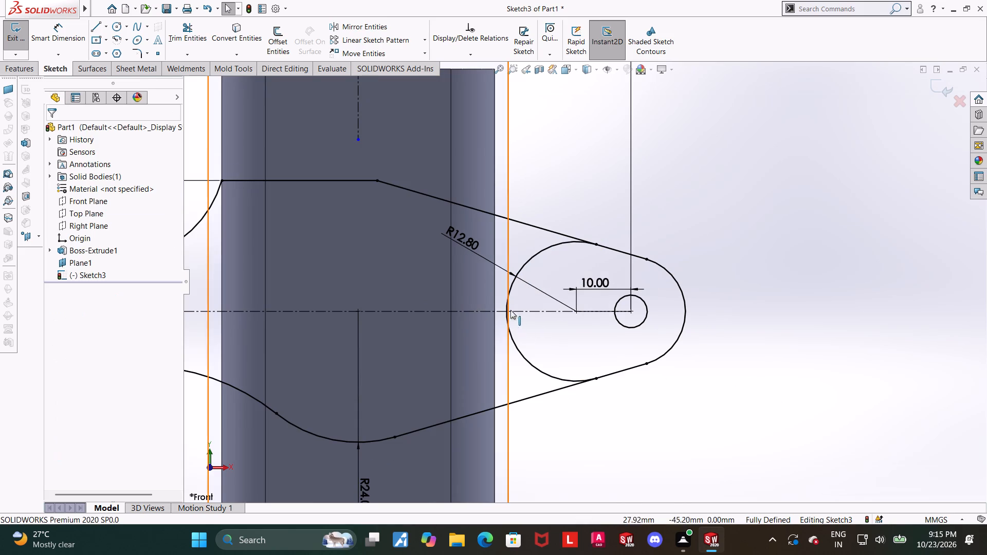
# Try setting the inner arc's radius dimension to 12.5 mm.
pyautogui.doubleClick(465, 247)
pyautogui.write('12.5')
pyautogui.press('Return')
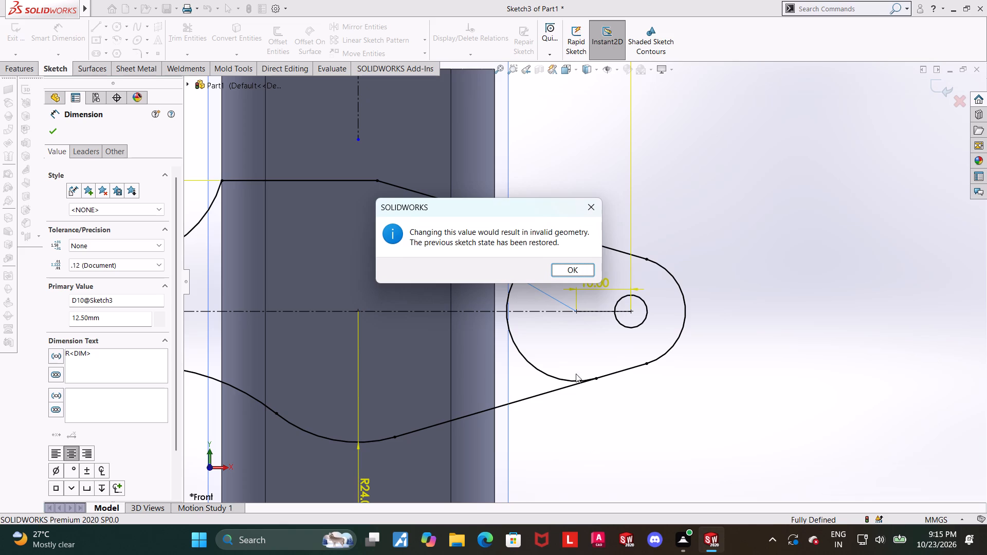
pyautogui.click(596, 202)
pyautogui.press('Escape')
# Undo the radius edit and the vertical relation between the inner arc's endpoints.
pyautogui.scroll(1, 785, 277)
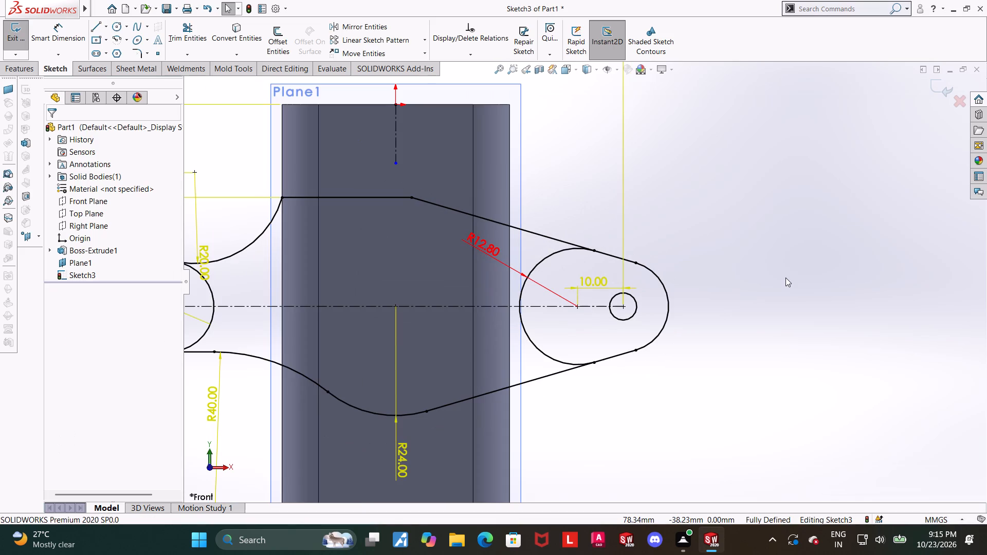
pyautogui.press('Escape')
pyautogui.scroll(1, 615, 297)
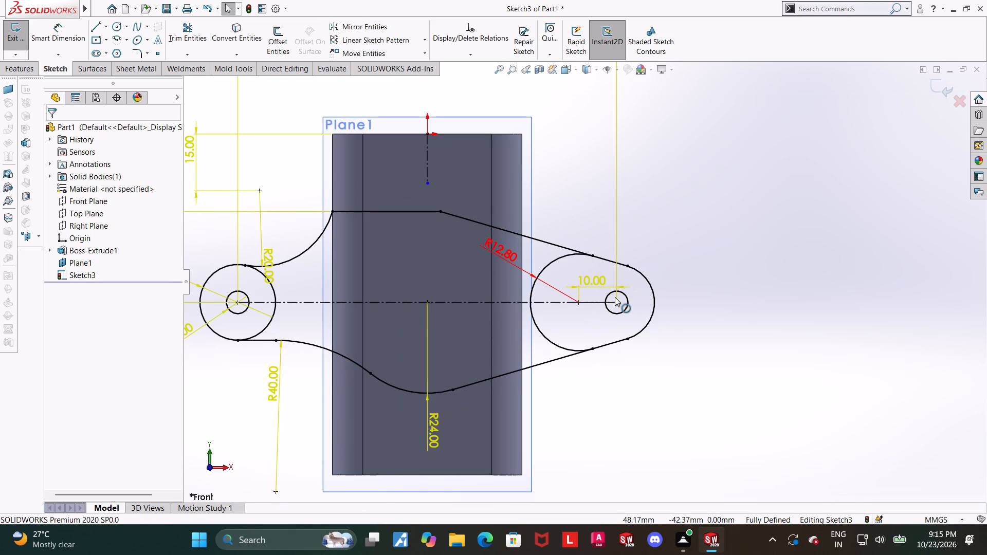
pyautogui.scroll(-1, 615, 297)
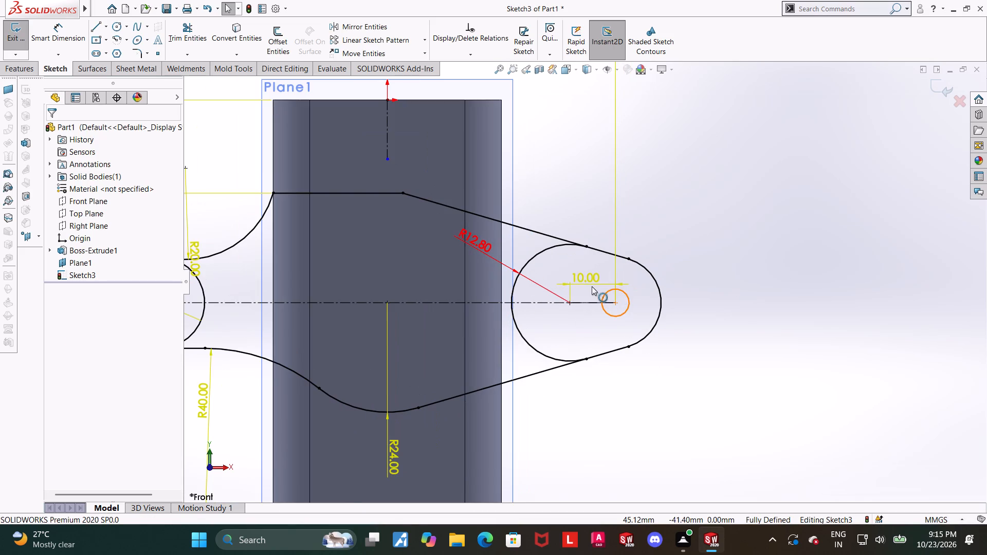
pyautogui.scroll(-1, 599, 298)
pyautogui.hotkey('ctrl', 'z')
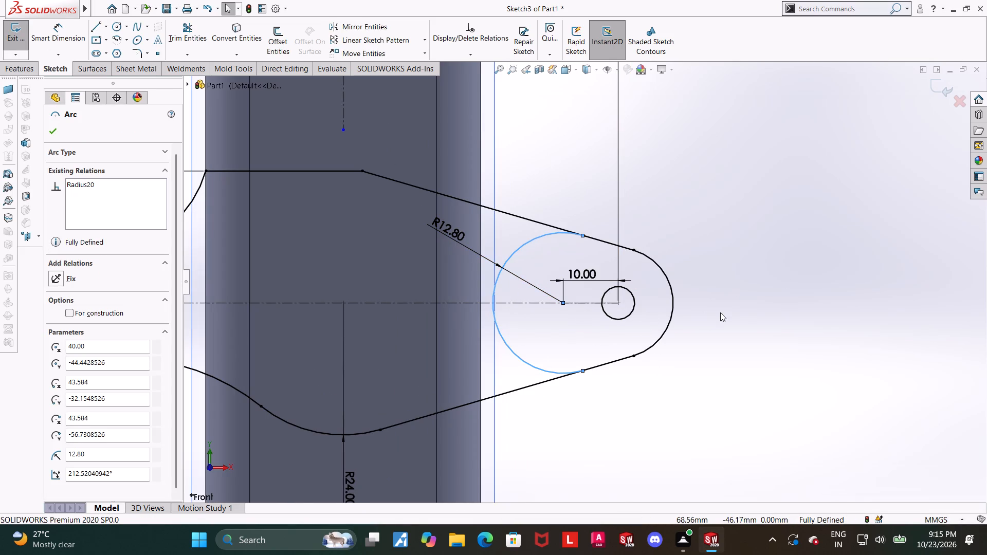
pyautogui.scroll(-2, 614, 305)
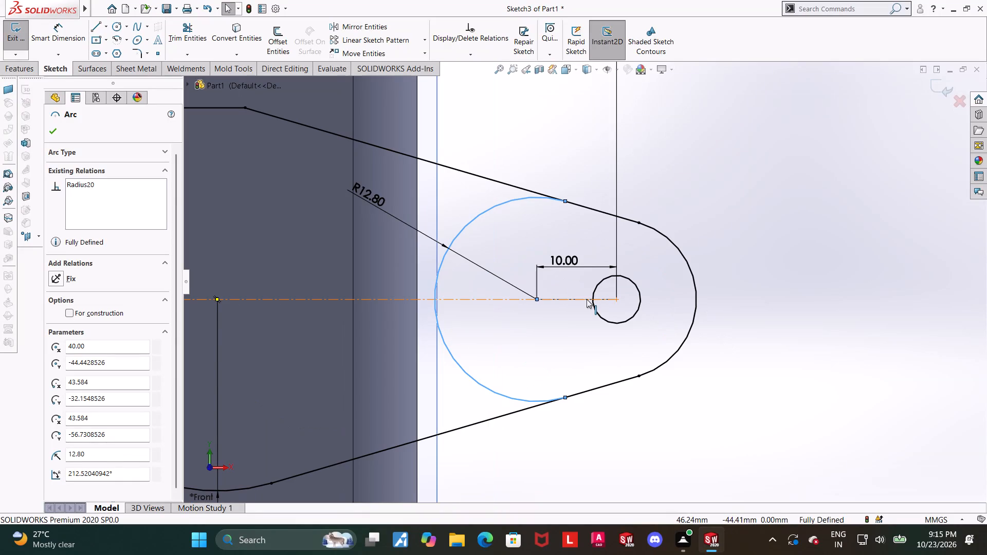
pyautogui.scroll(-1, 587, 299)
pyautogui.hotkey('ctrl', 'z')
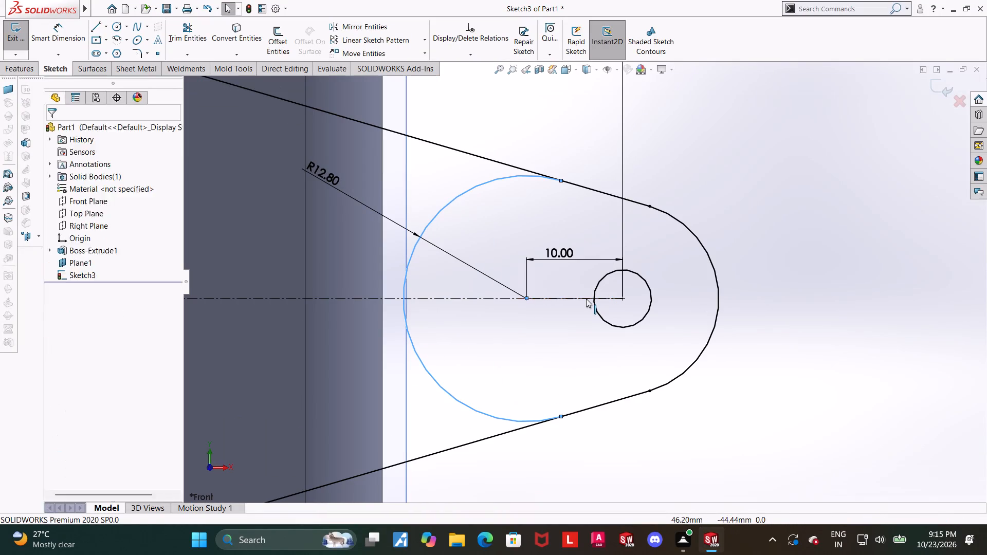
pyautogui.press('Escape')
# Trim away the inner arc between the two sloping lines with Power Trim.
pyautogui.click(170, 38)
pyautogui.moveTo(488, 210); pyautogui.dragTo(414, 162)
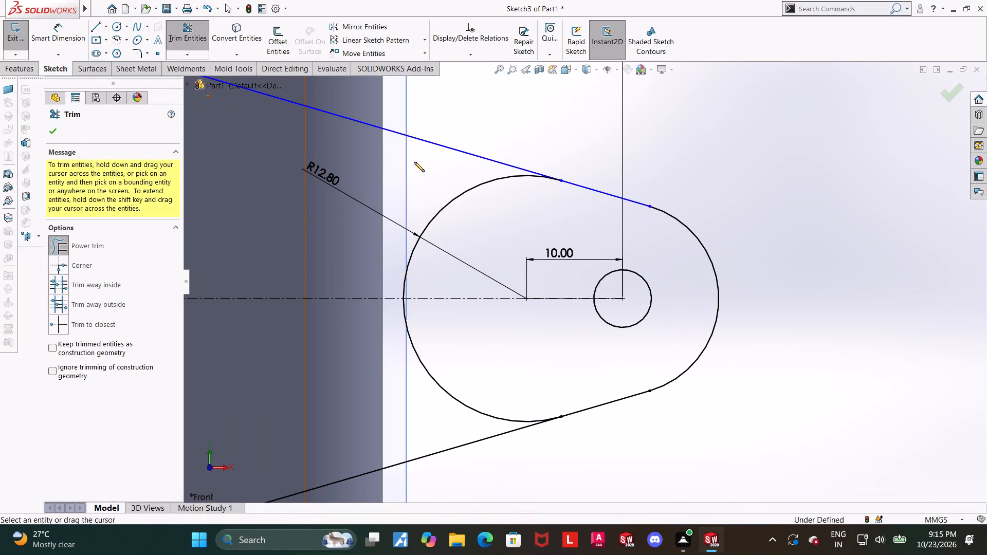
pyautogui.moveTo(414, 162); pyautogui.dragTo(338, 127)
pyautogui.moveTo(452, 343); pyautogui.dragTo(382, 362)
pyautogui.press('Escape')
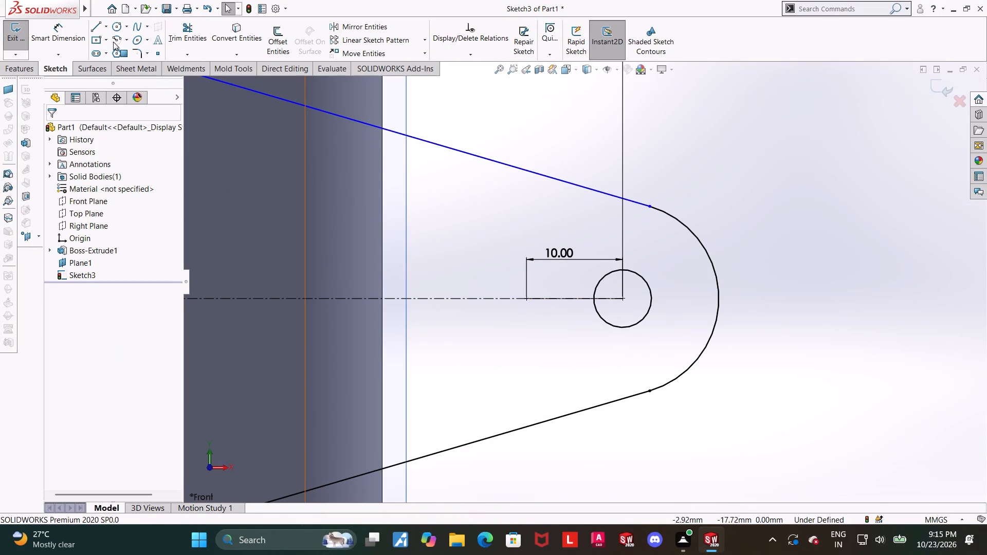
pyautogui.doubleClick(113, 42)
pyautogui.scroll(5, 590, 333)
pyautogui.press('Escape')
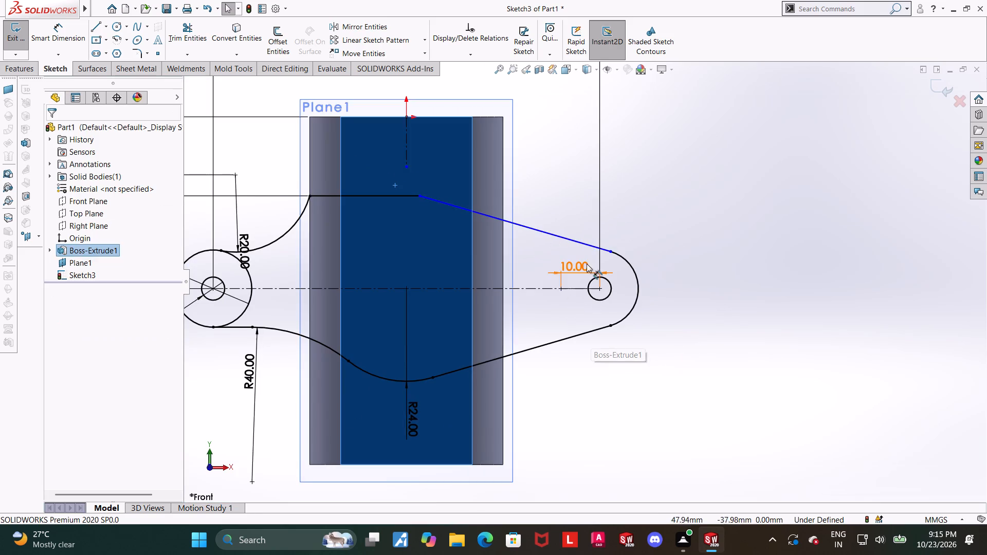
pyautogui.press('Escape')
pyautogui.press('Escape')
# Draw a centerpoint arc of about 11 mm radius, centred 10 mm inward from the 6 mm hole and opening toward it.
pyautogui.click(118, 37)
pyautogui.scroll(-1, 459, 188)
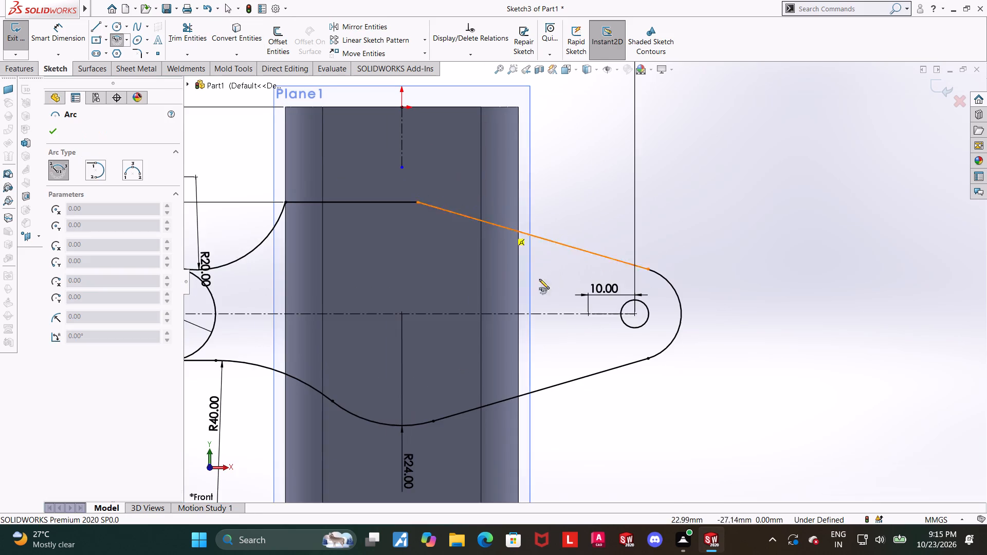
pyautogui.scroll(-3, 577, 320)
pyautogui.click(597, 305)
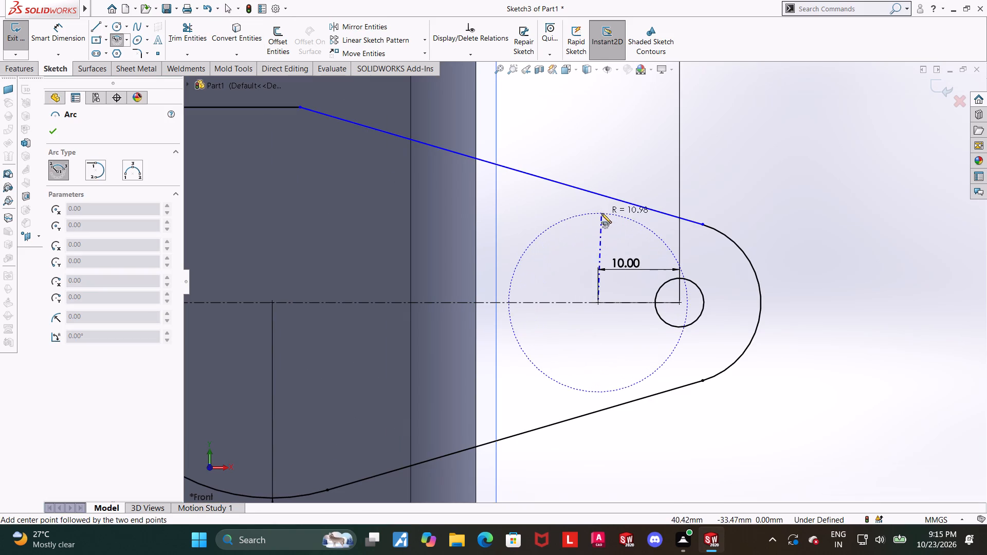
pyautogui.click(601, 213)
pyautogui.click(607, 385)
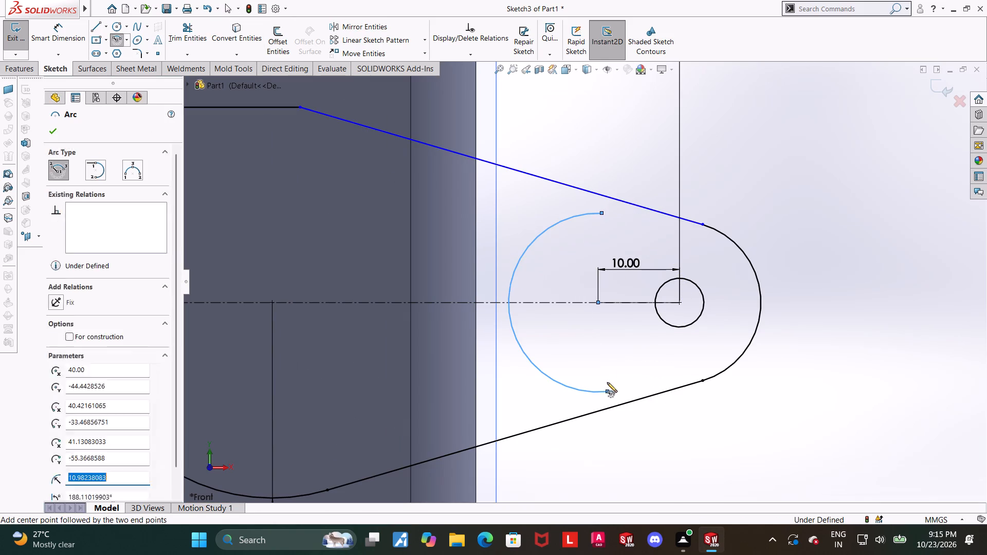
pyautogui.press('Escape')
pyautogui.press('Escape')
# Add a vertical relation between the new inner arc's upper and lower endpoints.
pyautogui.click(600, 214)
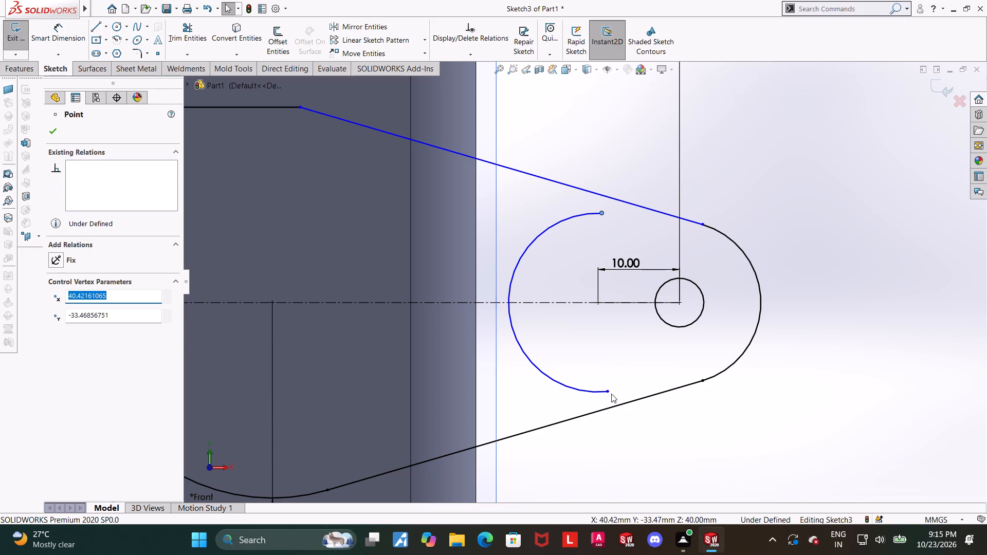
pyautogui.keyDown('ctrl'); pyautogui.click(608, 391); pyautogui.keyUp('ctrl')
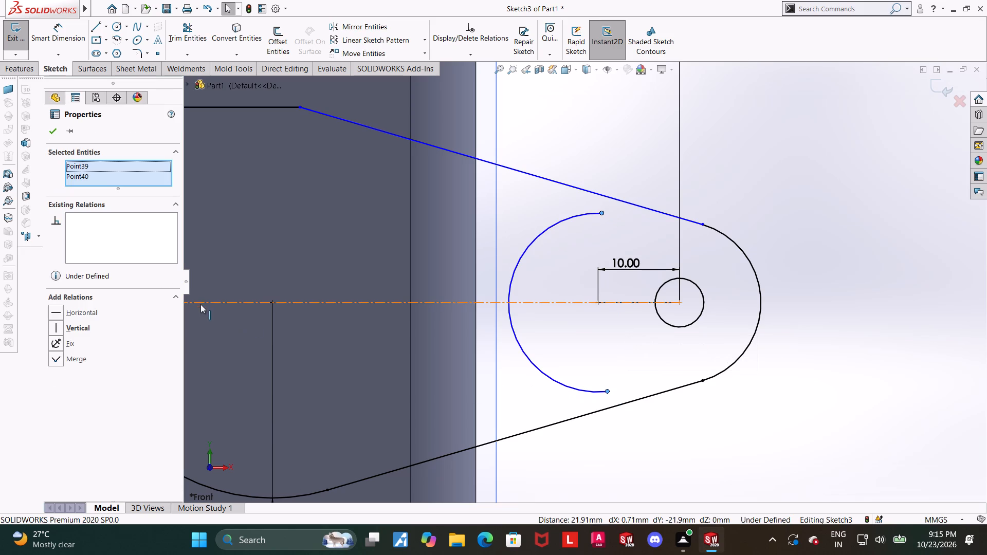
pyautogui.click(54, 330)
pyautogui.click(667, 435)
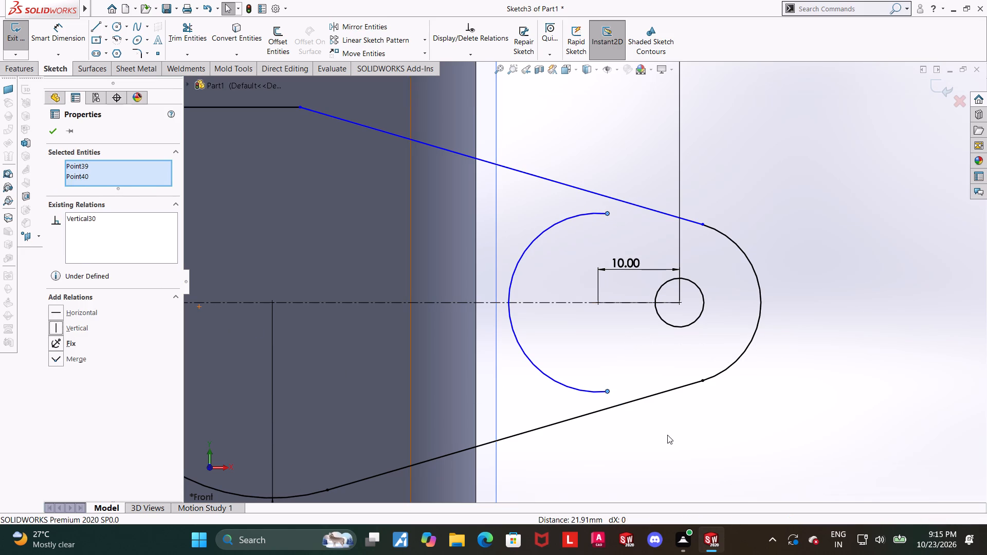
# Make the inner arc's upper endpoint coincident with the upper sloping line.
pyautogui.click(607, 214)
pyautogui.keyDown('ctrl'); pyautogui.click(619, 202); pyautogui.keyUp('ctrl')
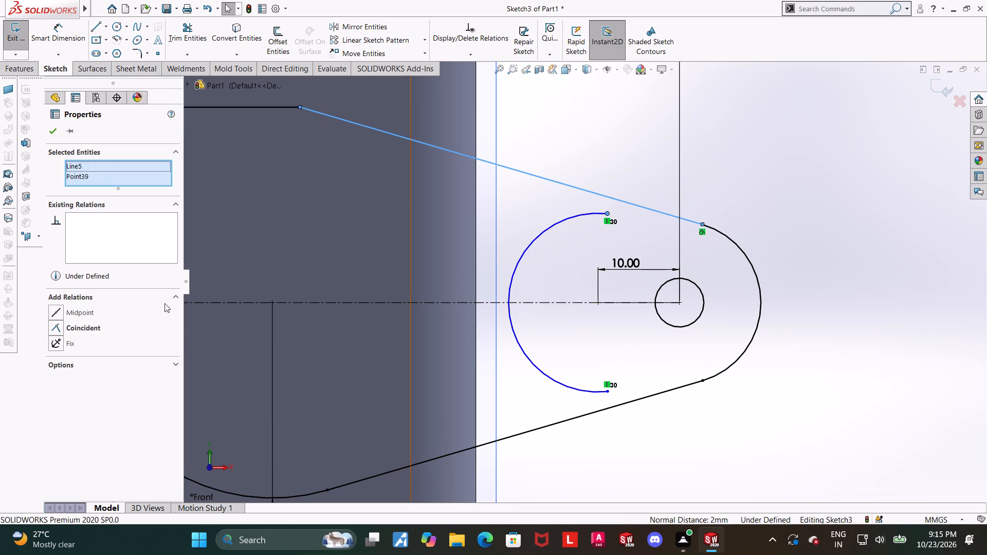
pyautogui.click(53, 324)
pyautogui.click(754, 439)
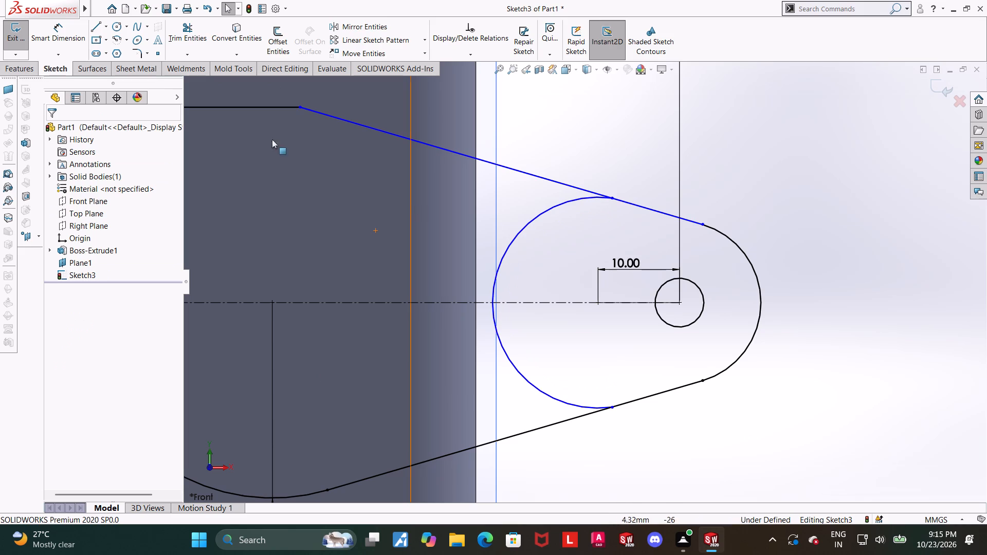
# Dimension the vertical distance between the inner arc's upper and lower endpoints and set it to 25 mm.
pyautogui.click(54, 33)
pyautogui.click(613, 198)
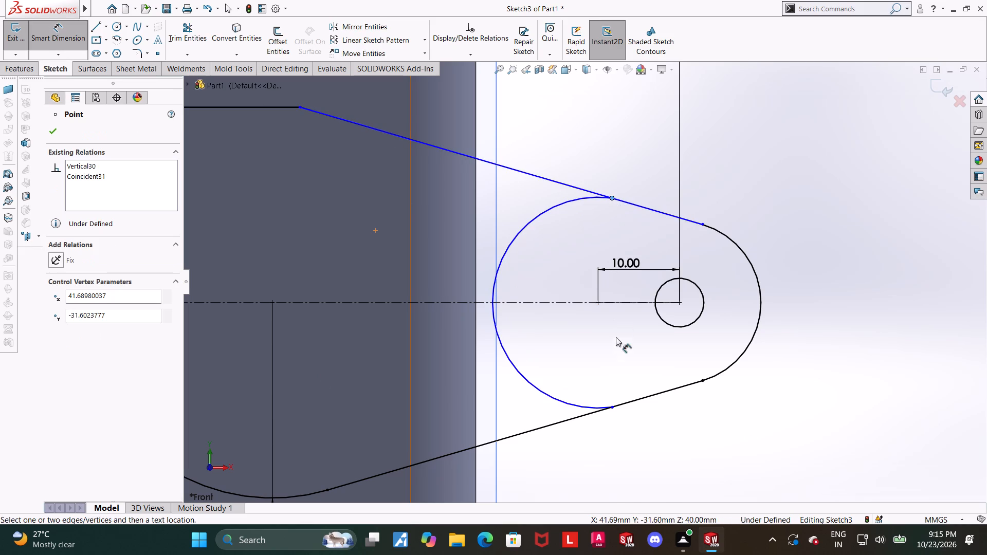
pyautogui.click(612, 406)
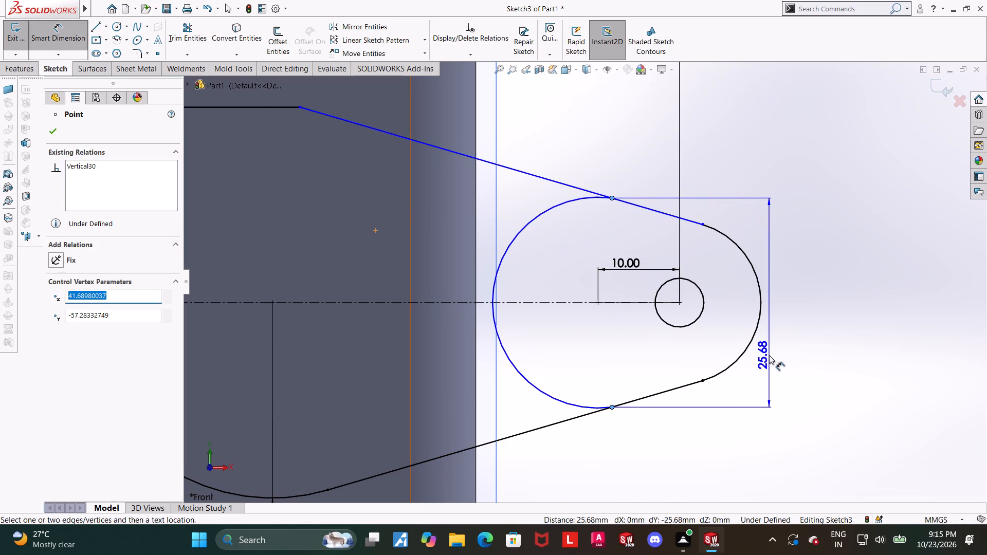
pyautogui.click(781, 354)
pyautogui.write('25')
pyautogui.press('Return')
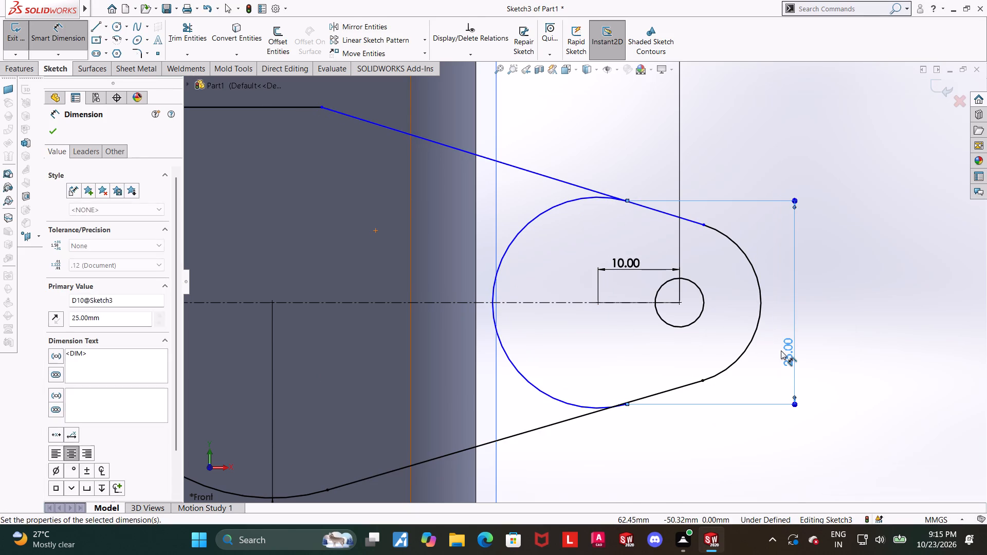
pyautogui.press('Escape')
pyautogui.click(947, 266)
pyautogui.scroll(2, 902, 279)
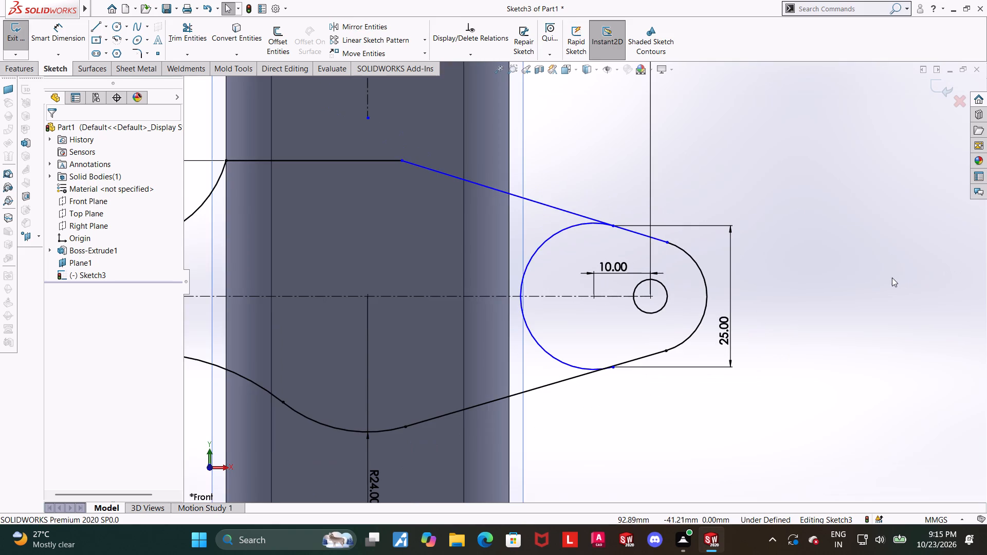
pyautogui.scroll(1, 890, 276)
pyautogui.click(674, 239)
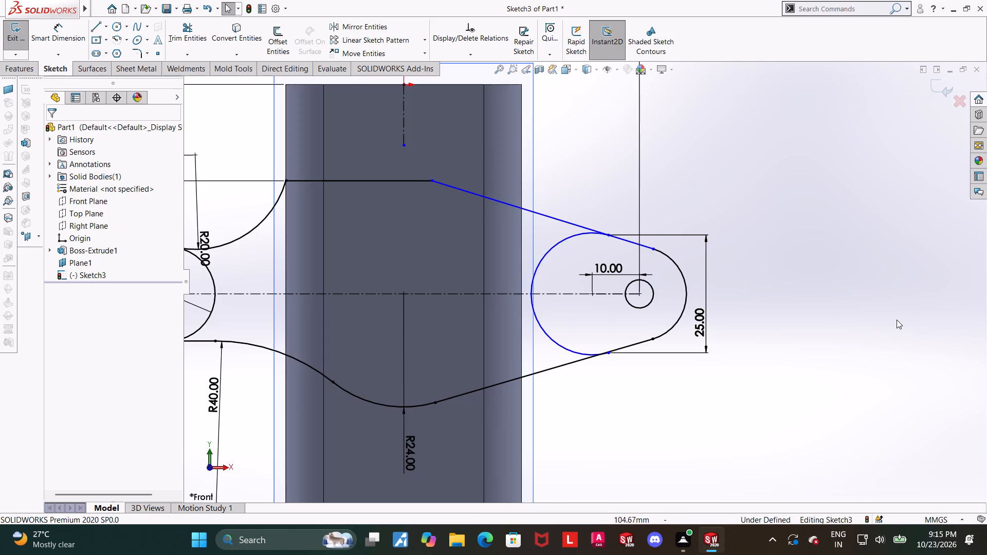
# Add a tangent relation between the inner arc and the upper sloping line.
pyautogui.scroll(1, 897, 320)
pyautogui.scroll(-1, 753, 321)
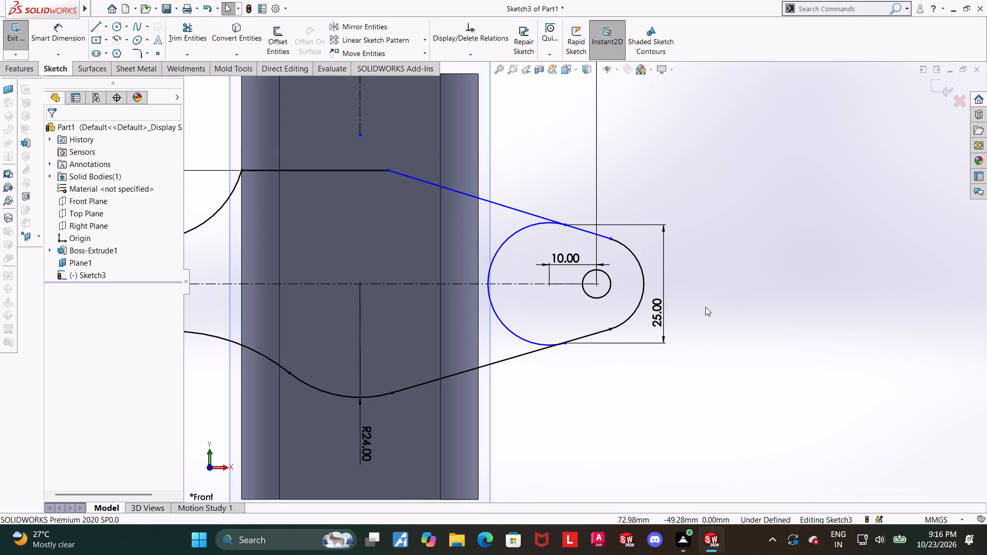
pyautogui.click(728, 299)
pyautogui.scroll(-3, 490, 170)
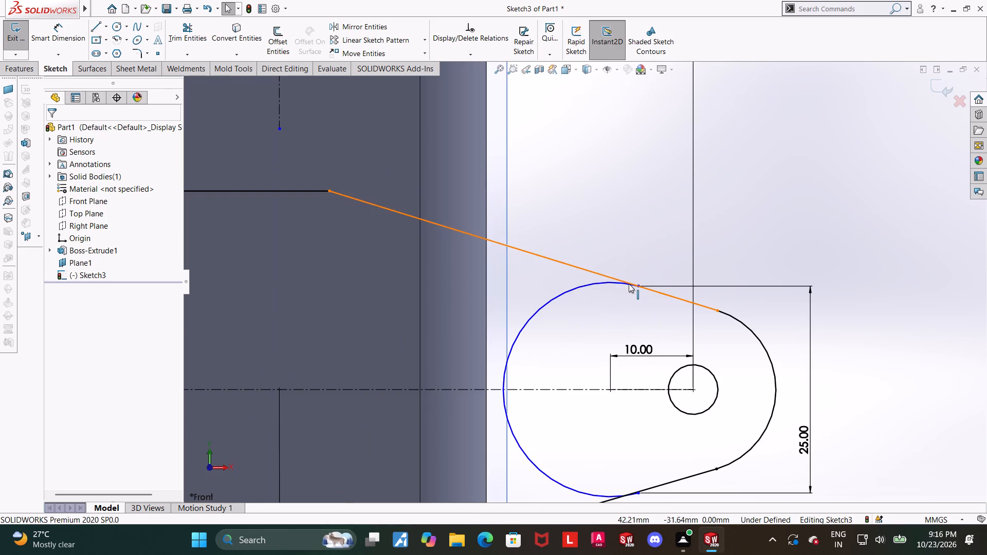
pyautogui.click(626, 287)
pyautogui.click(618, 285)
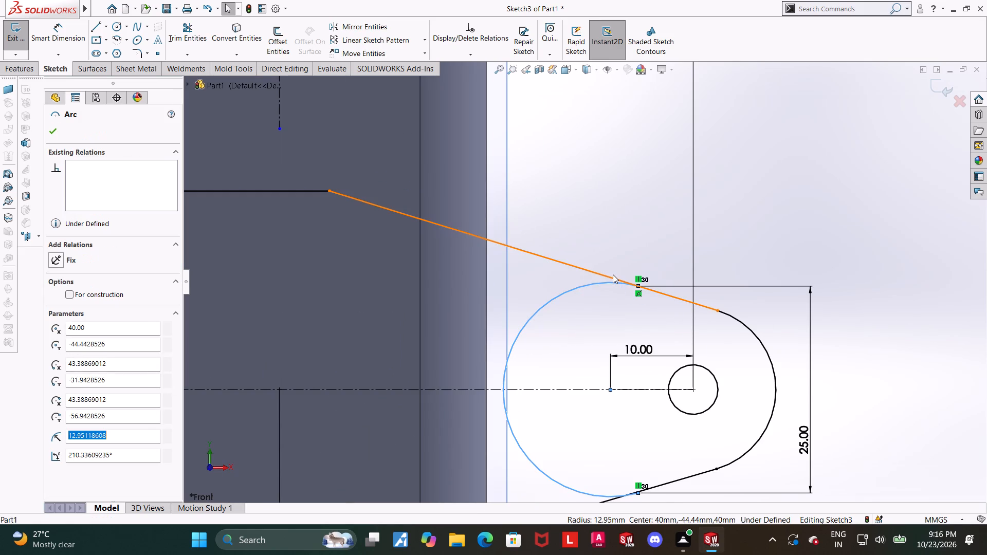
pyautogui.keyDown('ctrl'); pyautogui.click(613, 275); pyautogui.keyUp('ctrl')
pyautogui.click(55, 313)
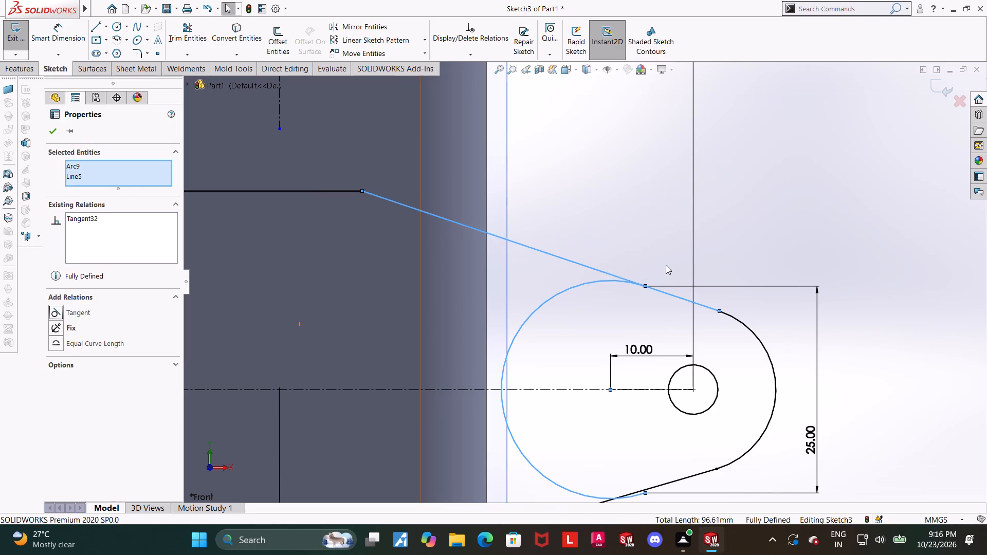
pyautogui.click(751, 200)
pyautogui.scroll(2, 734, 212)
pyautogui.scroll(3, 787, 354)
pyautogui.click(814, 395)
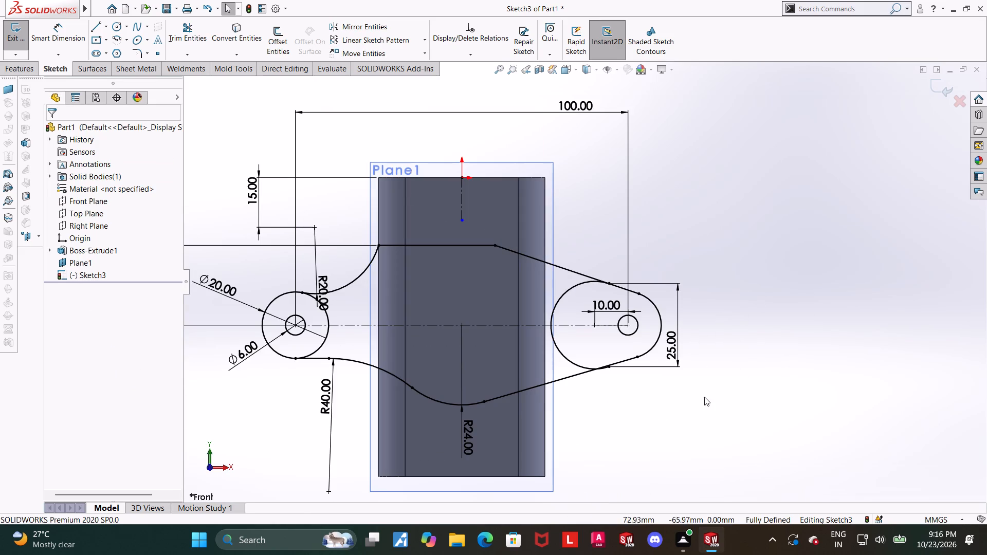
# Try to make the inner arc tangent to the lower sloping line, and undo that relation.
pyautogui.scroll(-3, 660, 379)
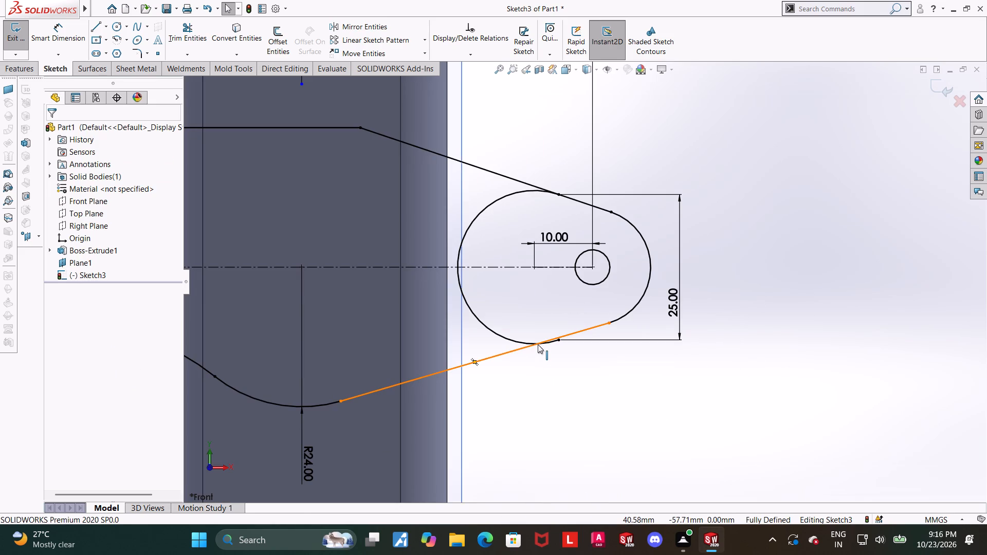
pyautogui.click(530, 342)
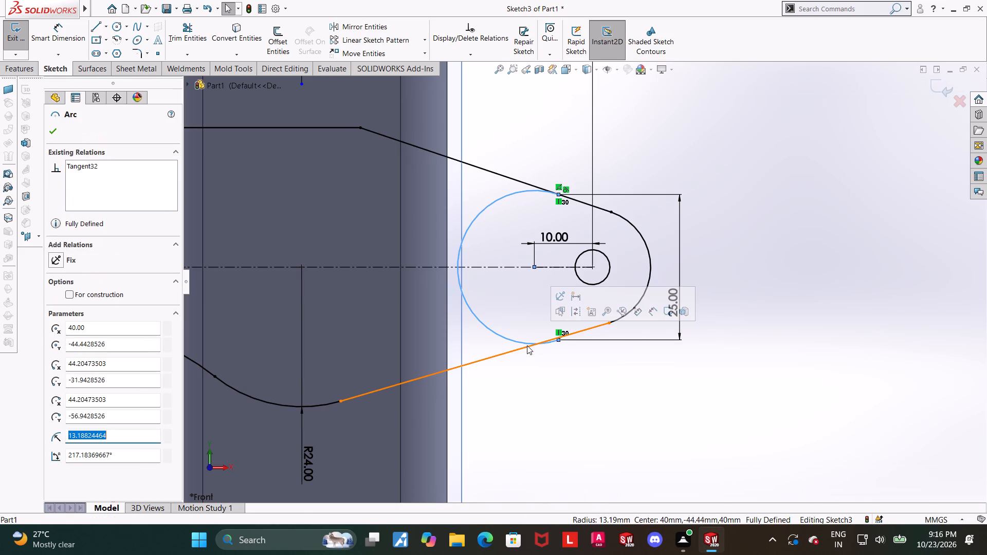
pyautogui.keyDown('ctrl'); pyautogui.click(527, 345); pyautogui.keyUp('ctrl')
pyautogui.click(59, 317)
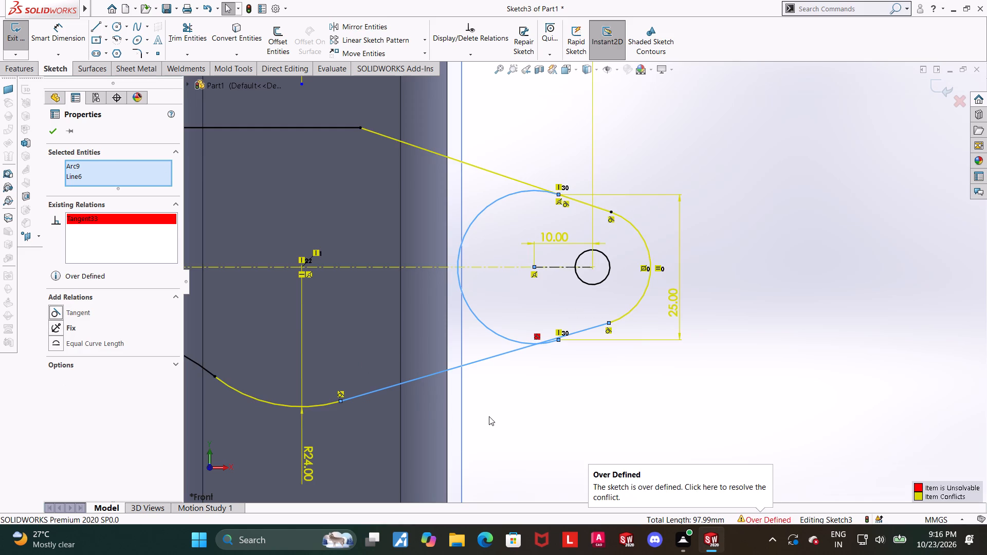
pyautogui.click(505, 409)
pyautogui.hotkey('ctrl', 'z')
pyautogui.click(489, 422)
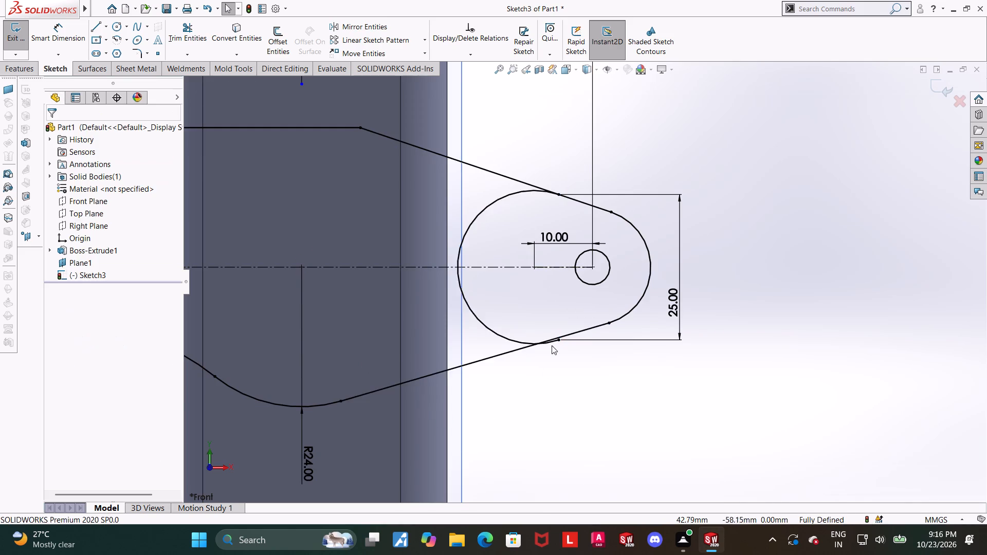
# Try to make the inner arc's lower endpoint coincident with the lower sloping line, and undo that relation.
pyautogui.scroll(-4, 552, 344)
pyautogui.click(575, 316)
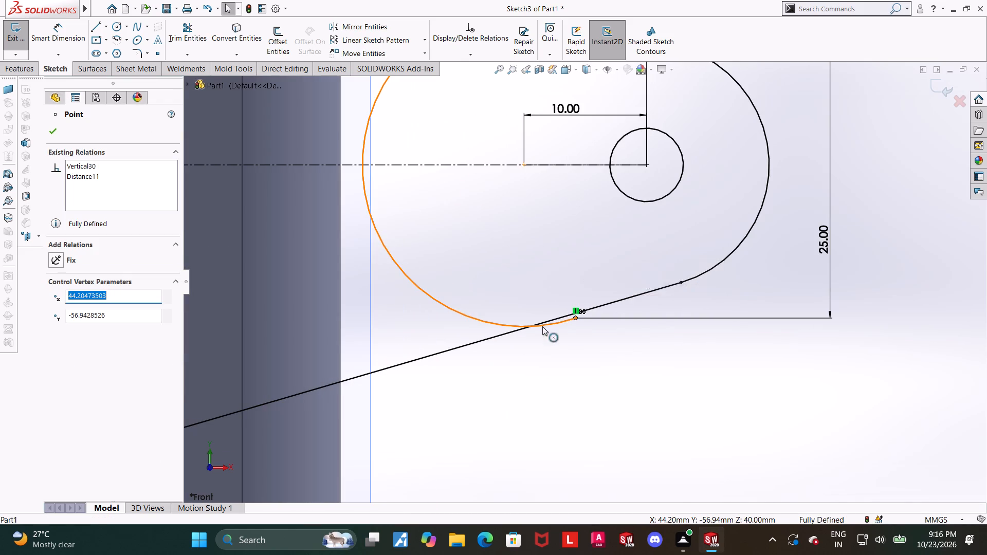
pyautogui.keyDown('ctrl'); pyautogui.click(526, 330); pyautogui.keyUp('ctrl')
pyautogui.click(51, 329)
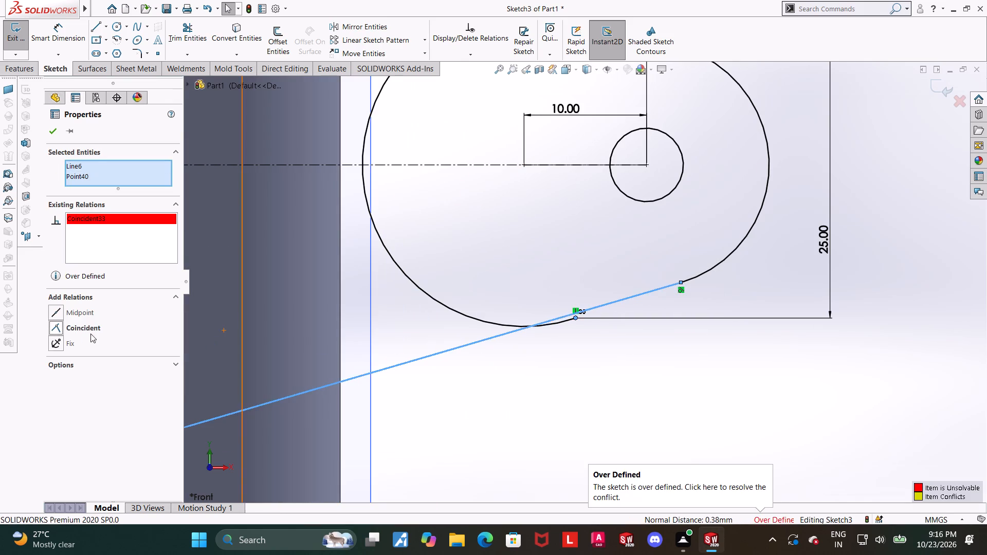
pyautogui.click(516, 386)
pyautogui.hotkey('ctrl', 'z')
# Undo the upper line's tangent relation and the 25 mm value of the inner arc's endpoint dimension.
pyautogui.hotkey('ctrl', 'z')
pyautogui.keyDown('ctrl'); pyautogui.scroll(3, 605, 371); pyautogui.keyUp('ctrl')
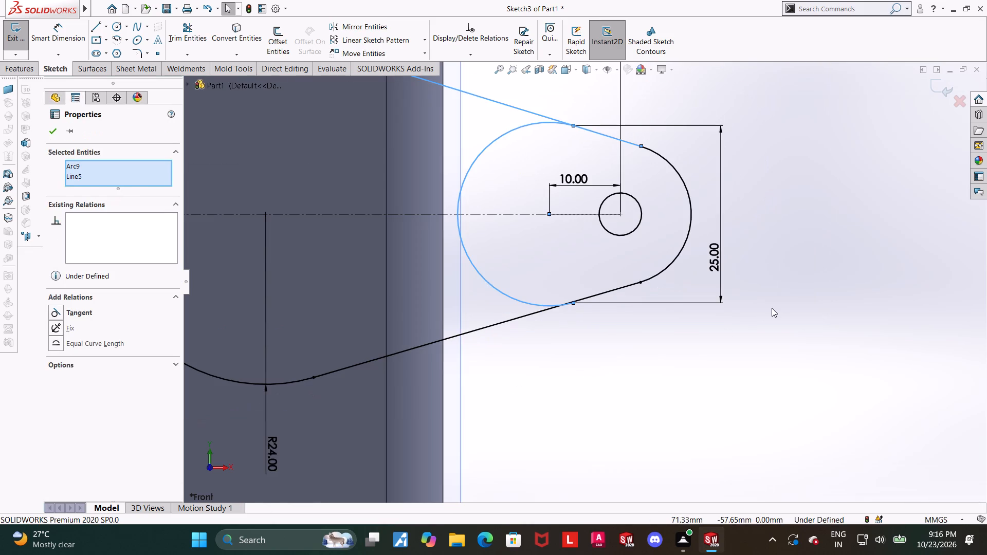
pyautogui.hotkey('ctrl', 'z')
# Make the inner arc's lower endpoint coincident with the lower sloping line.
pyautogui.scroll(2, 772, 308)
pyautogui.click(604, 359)
pyautogui.scroll(-6, 572, 322)
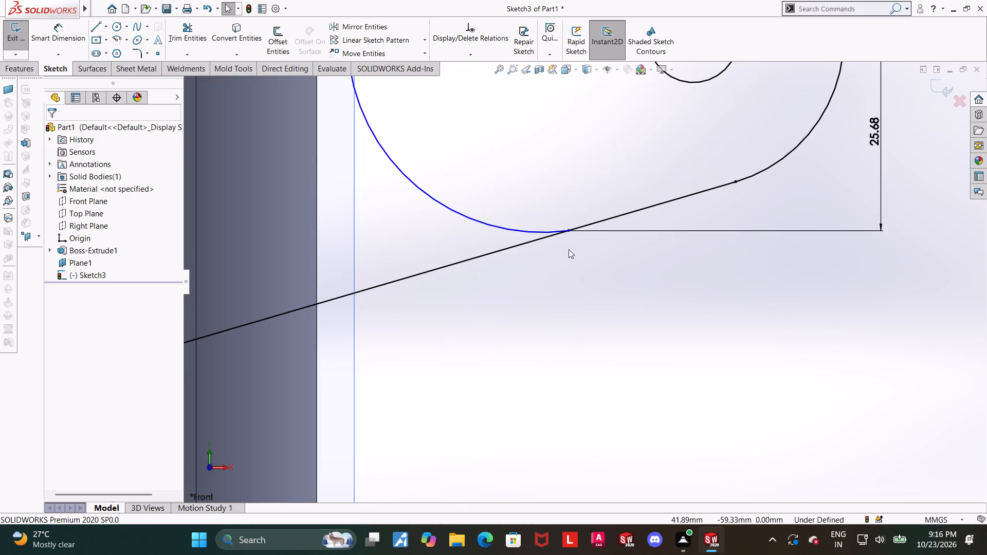
pyautogui.click(569, 232)
pyautogui.keyDown('ctrl'); pyautogui.click(520, 245); pyautogui.keyUp('ctrl')
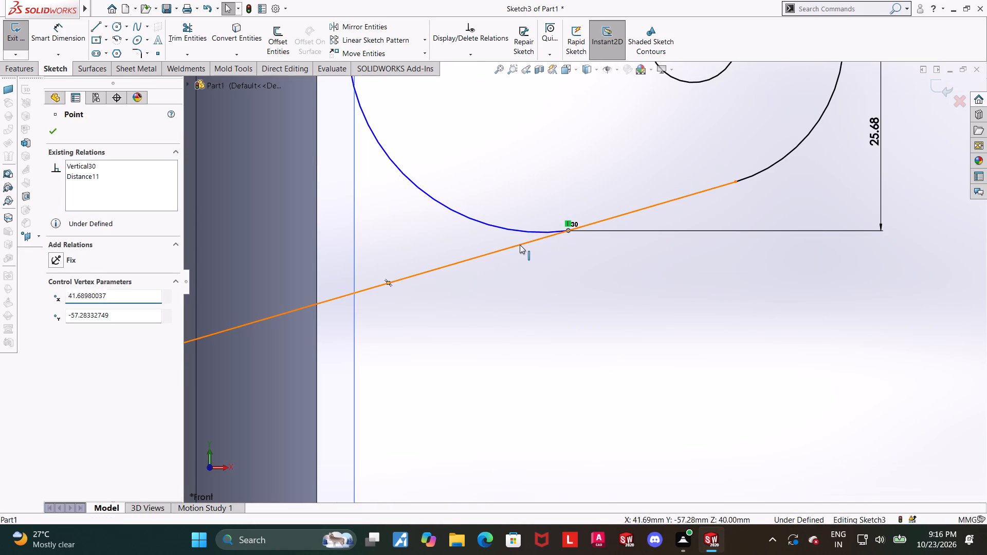
pyautogui.click(59, 334)
pyautogui.click(653, 392)
pyautogui.scroll(10, 653, 392)
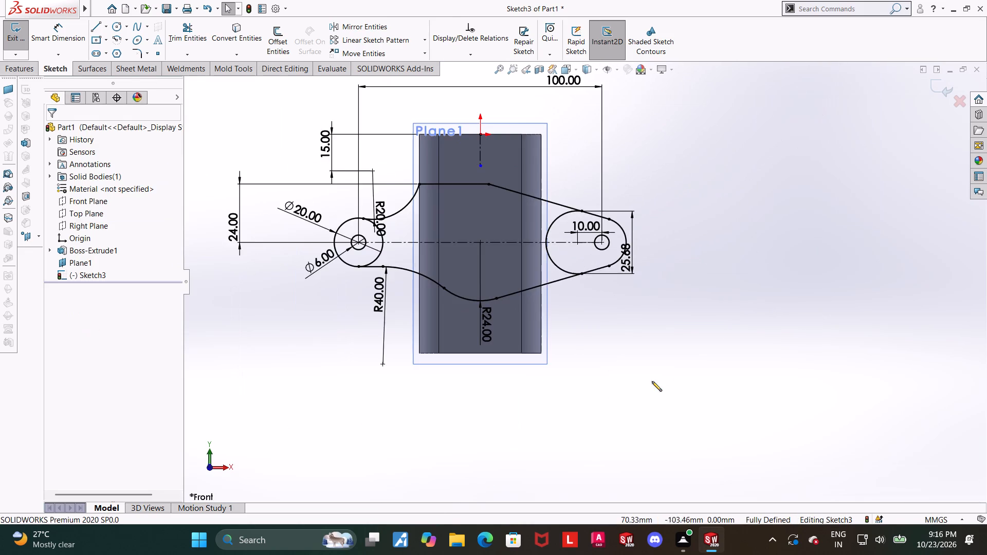
pyautogui.scroll(-3, 641, 317)
pyautogui.press('Escape')
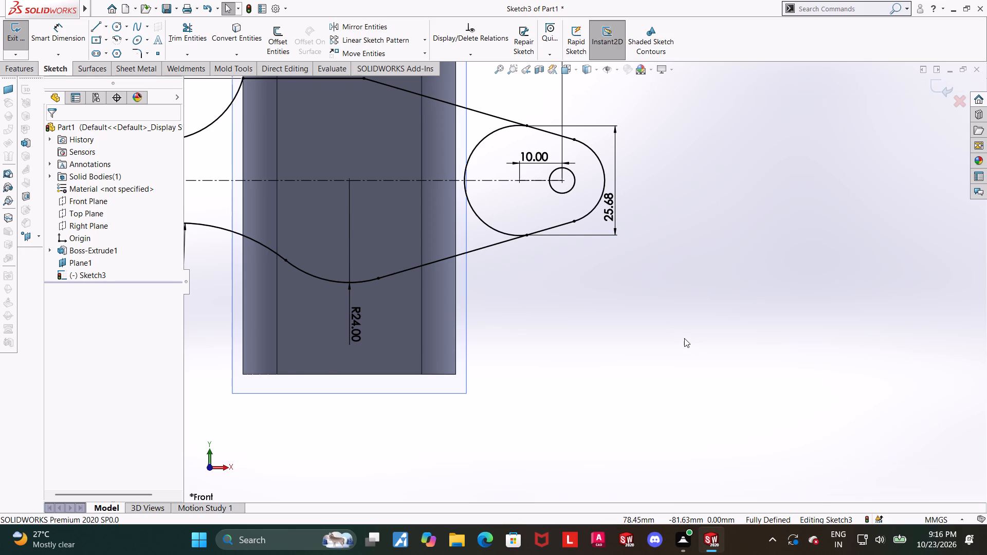
# Exit the completed arm profile sketch.
pyautogui.scroll(1, 684, 338)
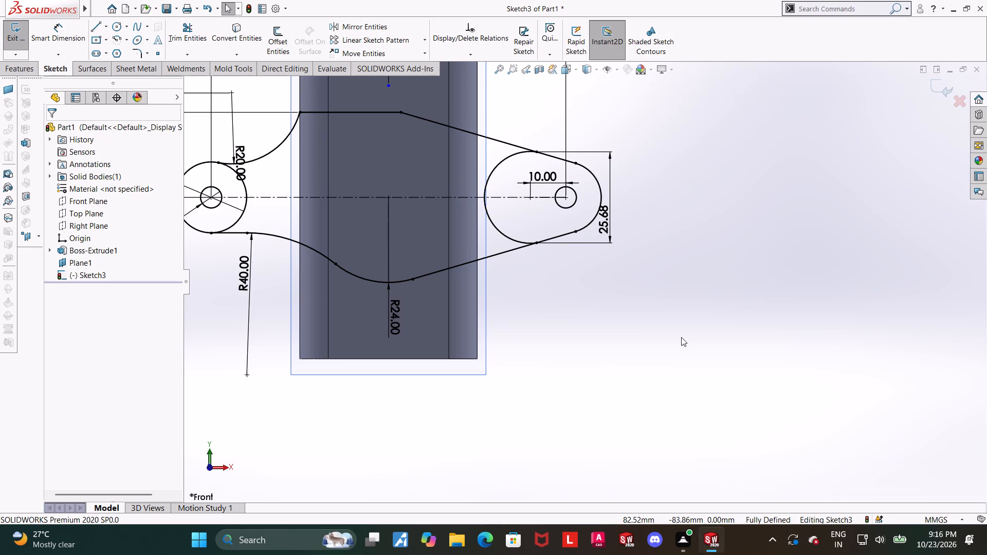
pyautogui.scroll(3, 655, 329)
pyautogui.moveTo(647, 203); pyautogui.dragTo(626, 223, button='middle')
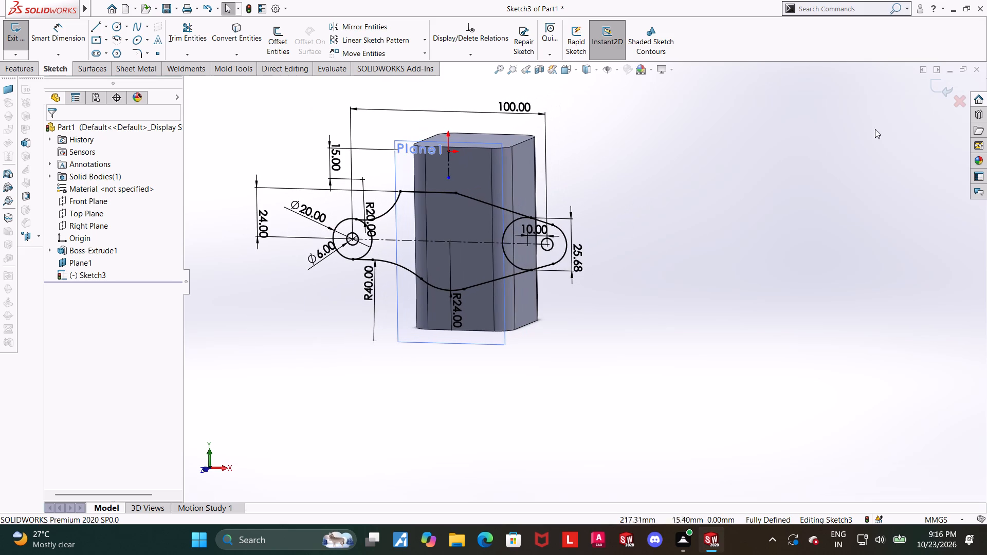
pyautogui.click(943, 86)
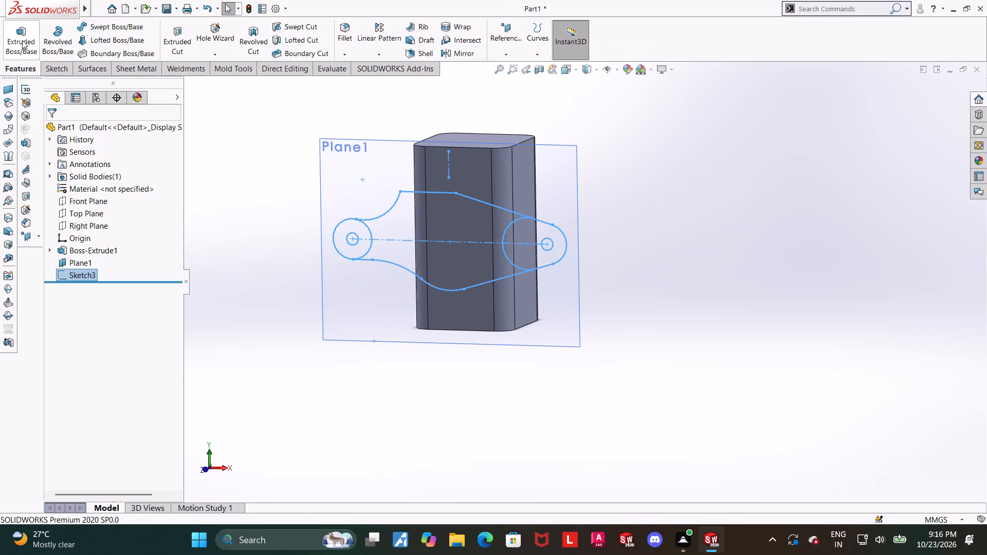
# Extrude the arm profile's central region, between the 20 mm end circle and the inner arc, to a blind depth of 18 mm.
pyautogui.click(9, 30)
pyautogui.scroll(1, 385, 276)
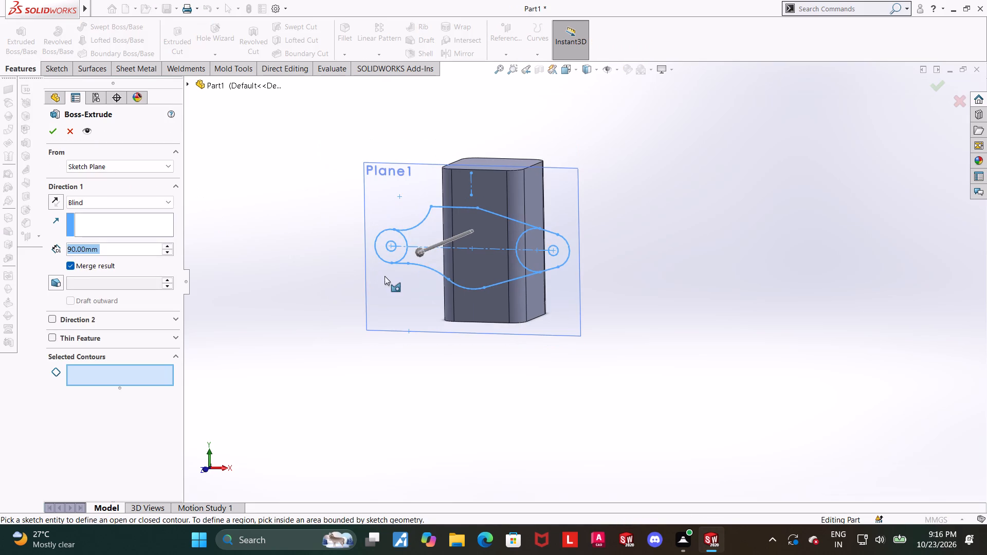
pyautogui.scroll(-2, 405, 242)
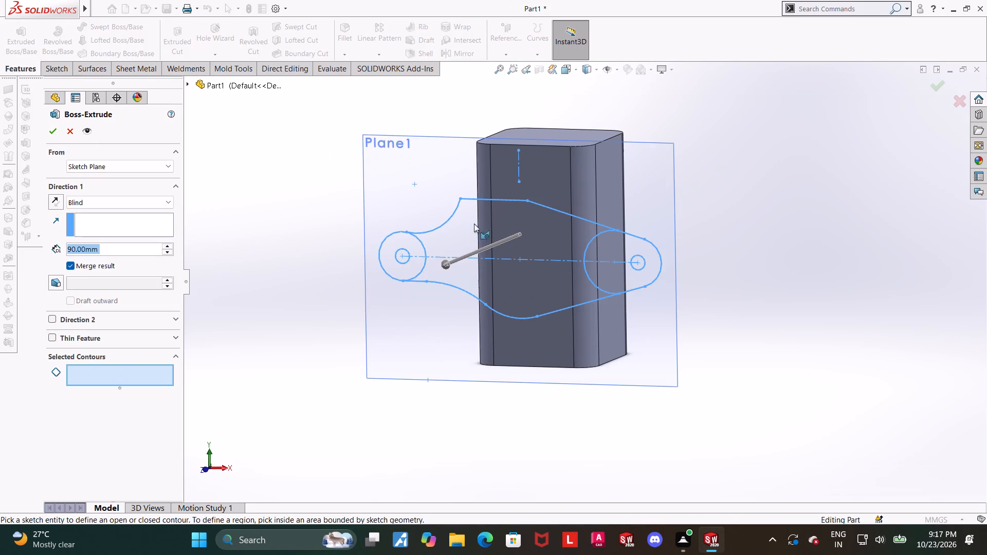
pyautogui.click(474, 224)
pyautogui.moveTo(414, 319); pyautogui.dragTo(431, 313, button='middle')
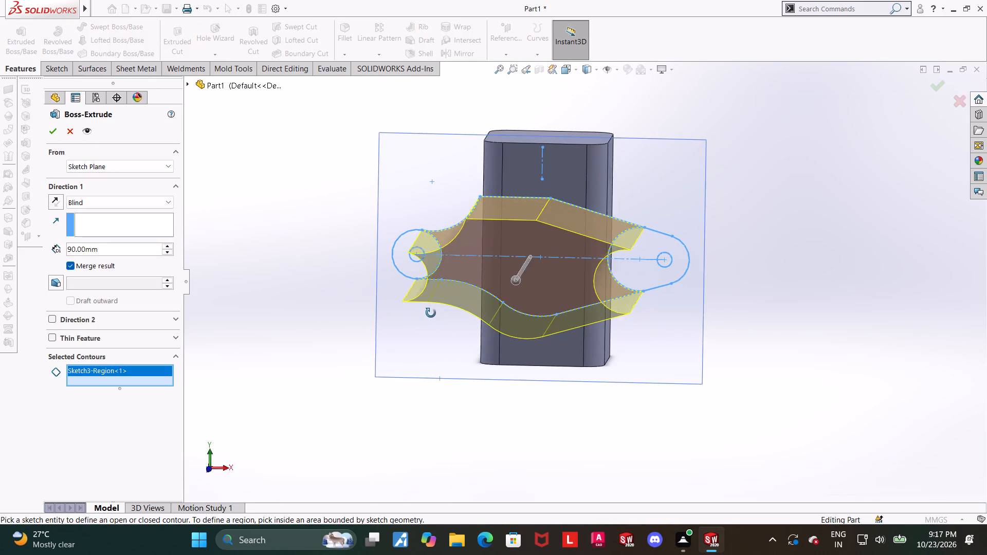
pyautogui.moveTo(431, 313); pyautogui.dragTo(430, 311, button='middle')
pyautogui.click(115, 252)
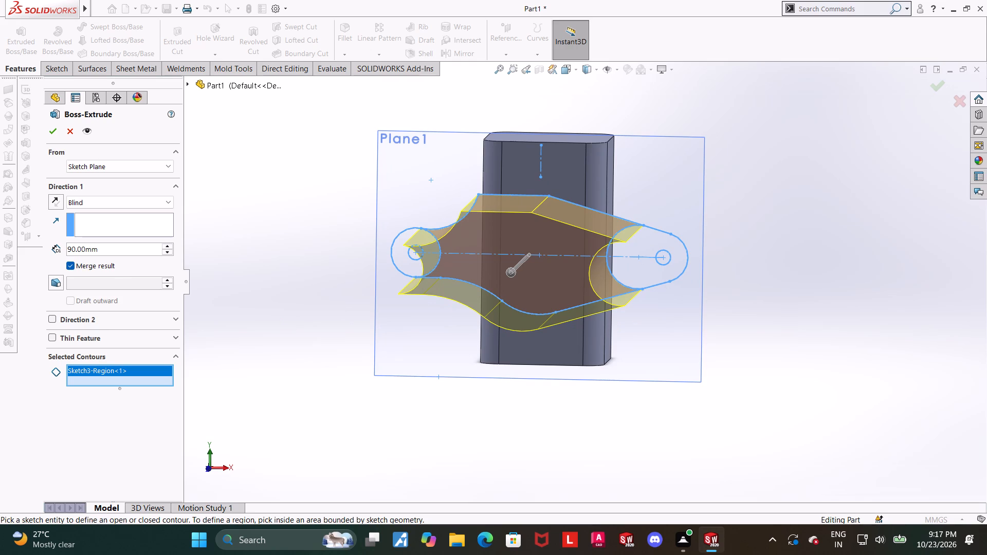
pyautogui.moveTo(119, 250); pyautogui.dragTo(0, 243)
pyautogui.write('18')
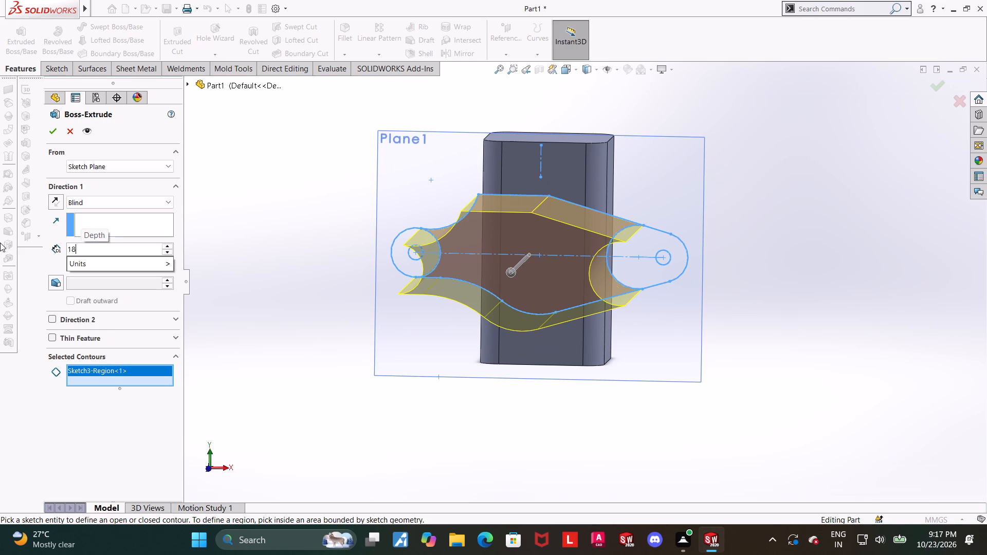
pyautogui.press('Return')
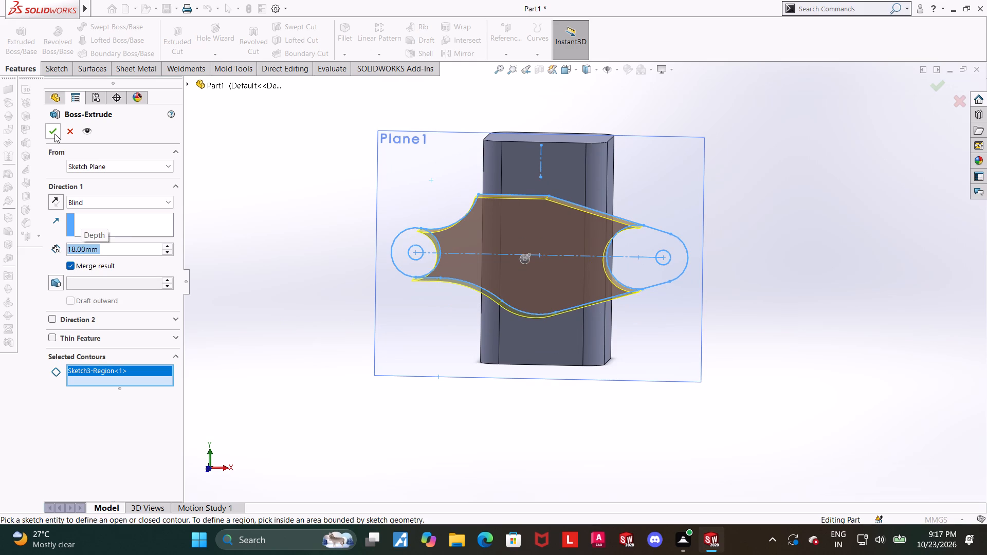
pyautogui.click(54, 134)
pyautogui.click(721, 337)
# Show the arm profile sketch so its unextruded end regions are available for selection.
pyautogui.moveTo(760, 304); pyautogui.dragTo(767, 306, button='middle')
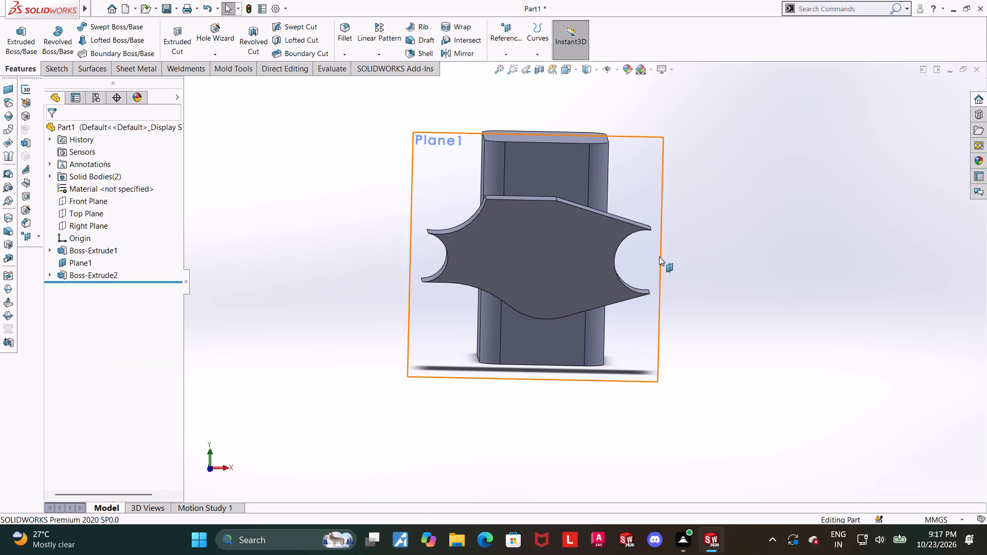
pyautogui.click(26, 27)
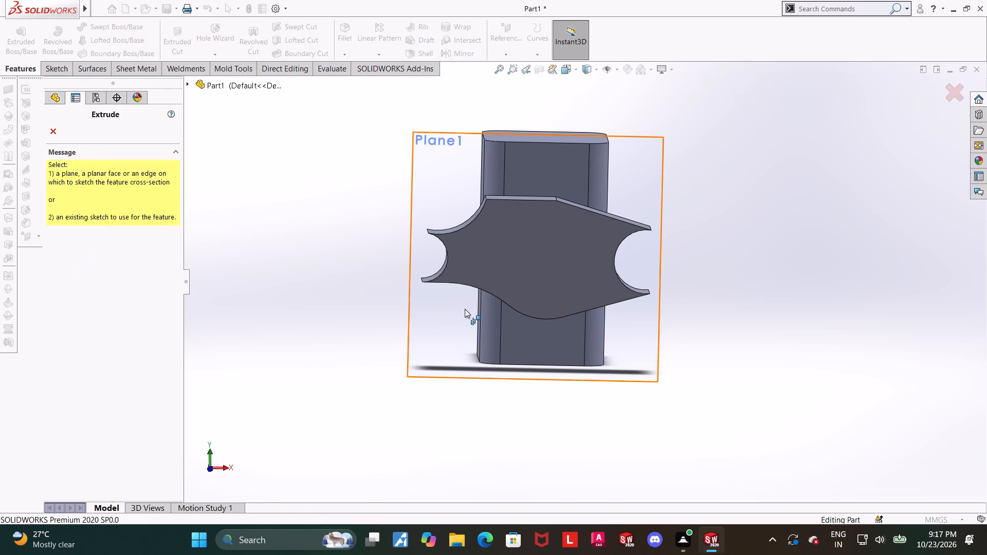
pyautogui.click(185, 87)
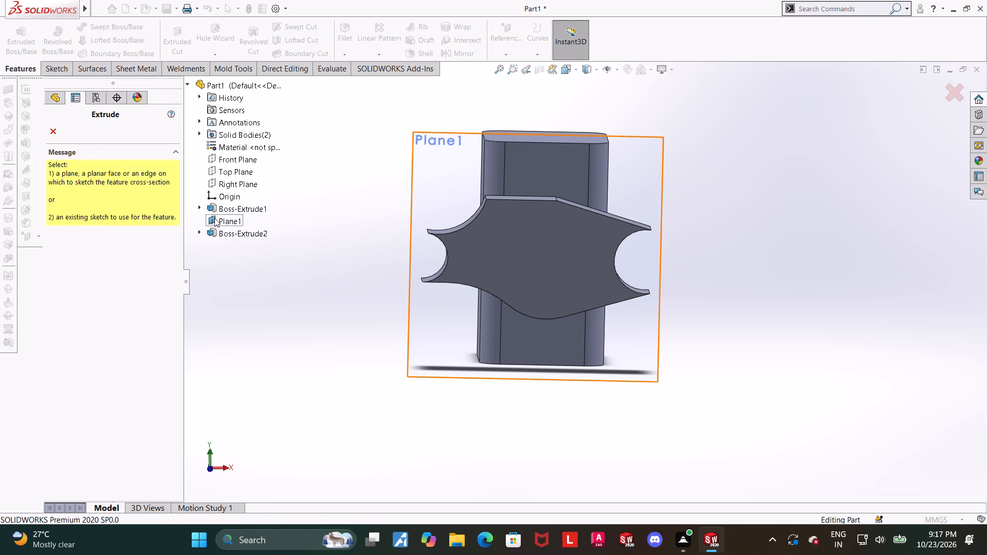
pyautogui.click(200, 232)
pyautogui.rightClick(229, 243)
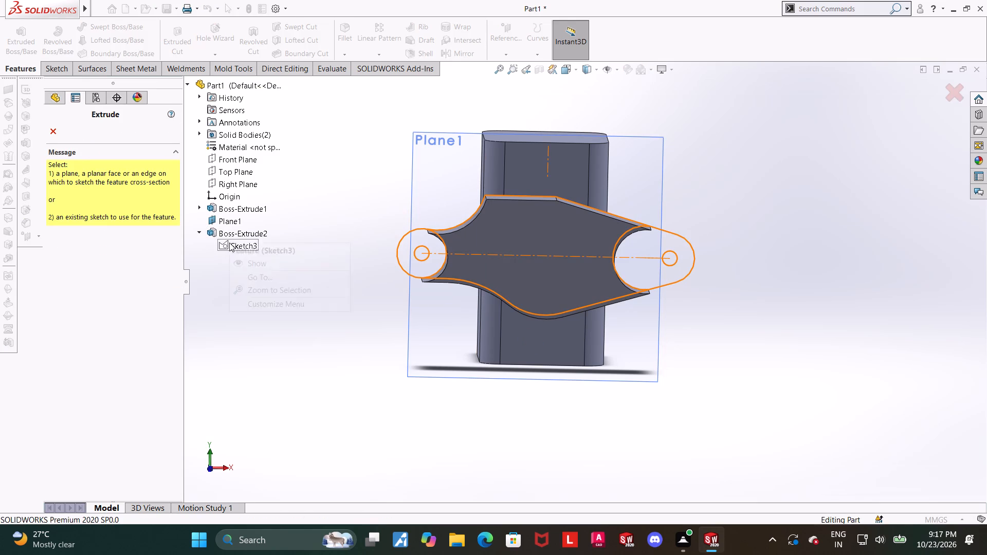
pyautogui.click(244, 269)
pyautogui.moveTo(657, 386); pyautogui.dragTo(633, 394, button='middle')
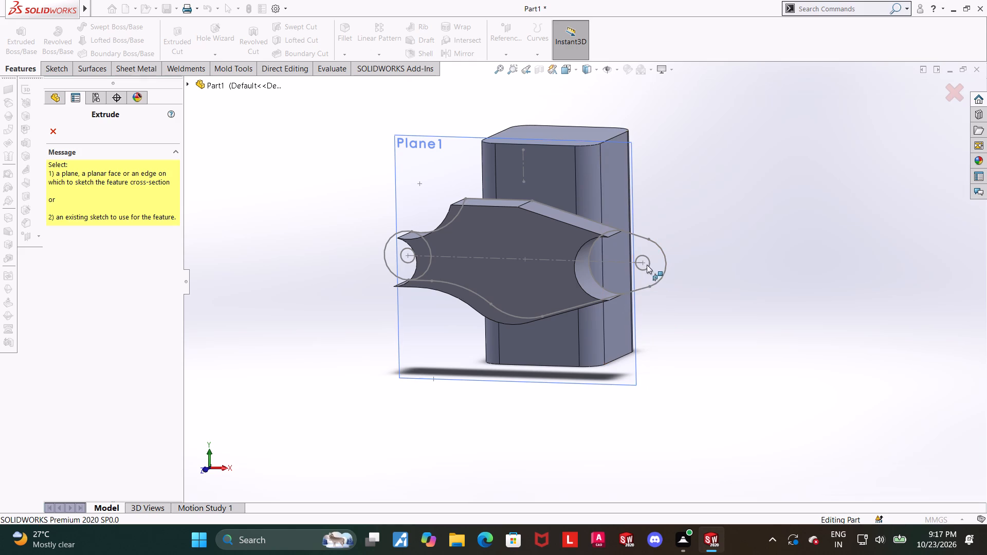
pyautogui.click(652, 252)
pyautogui.moveTo(766, 253); pyautogui.dragTo(767, 261, button='middle')
pyautogui.click(55, 132)
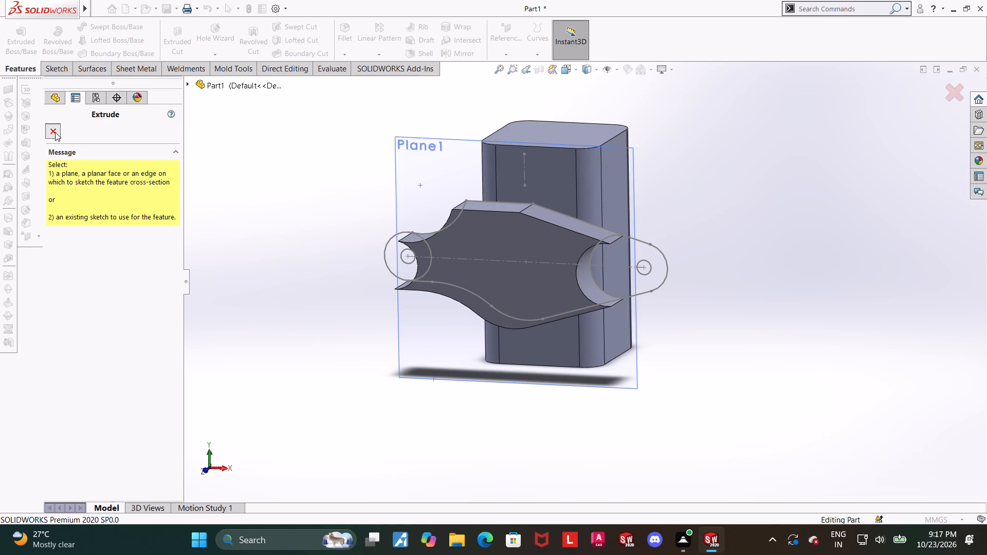
# Extrude the region at the arm profile's tapered end, around its small hole, to a blind depth of 14 mm.
pyautogui.click(27, 42)
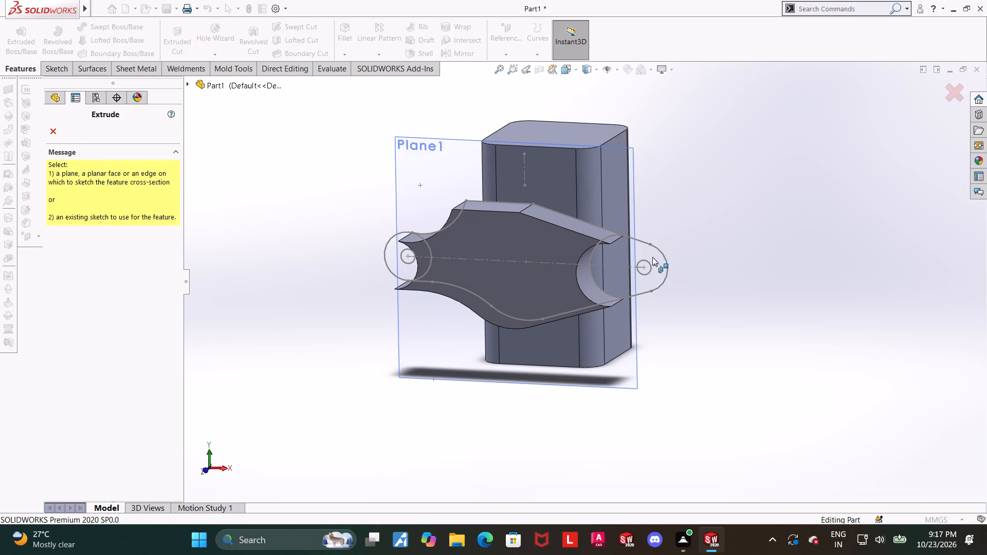
pyautogui.click(652, 257)
pyautogui.click(186, 84)
pyautogui.click(189, 87)
pyautogui.click(231, 241)
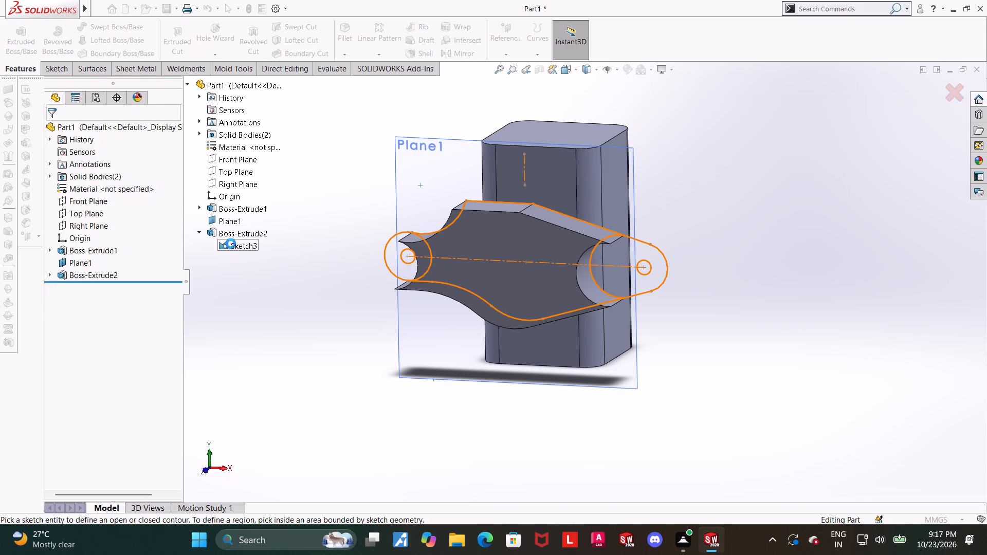
pyautogui.click(618, 259)
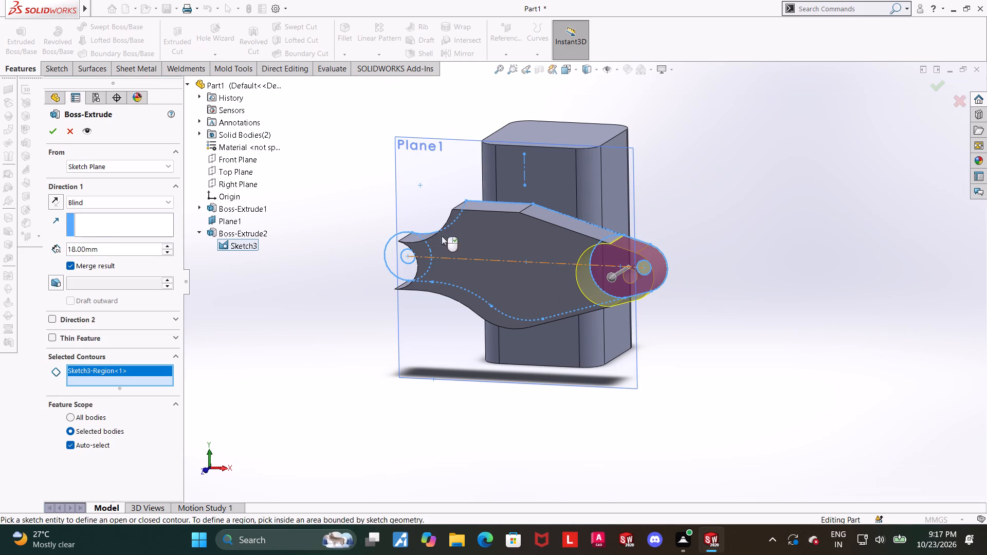
pyautogui.moveTo(151, 248); pyautogui.dragTo(0, 249)
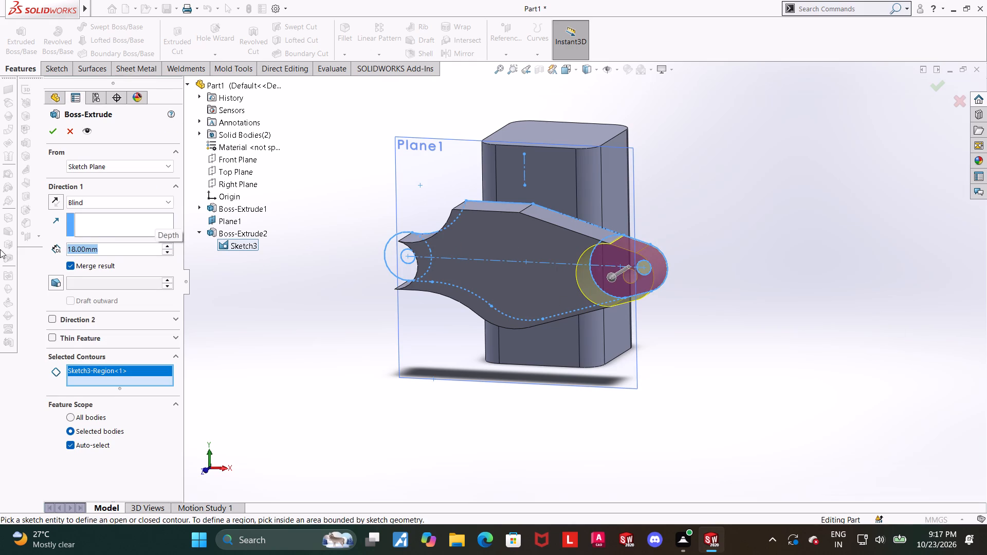
pyautogui.moveTo(0, 249); pyautogui.dragTo(0, 250)
pyautogui.scroll(1, 810, 287)
pyautogui.scroll(-1, 744, 291)
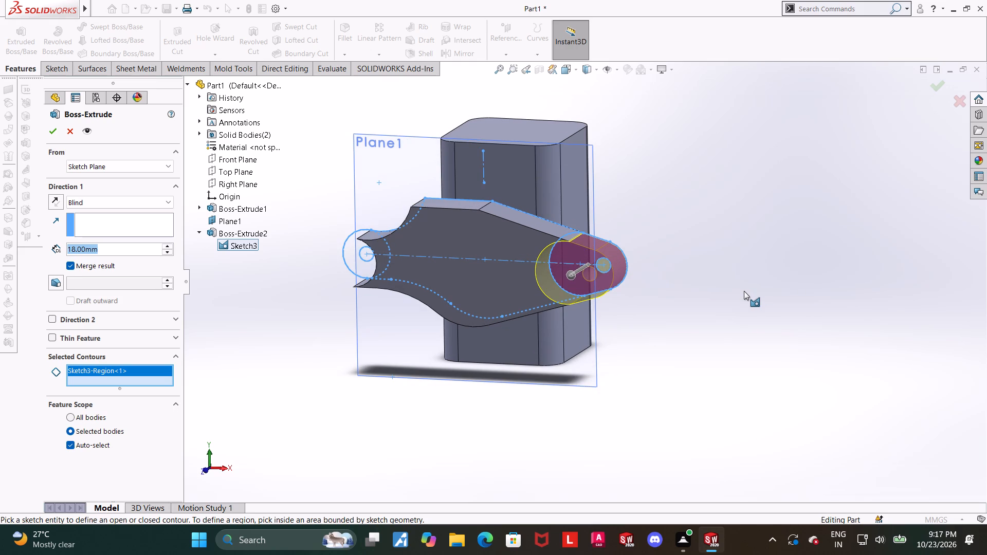
pyautogui.press('1')
pyautogui.write('8-4')
pyautogui.press('Return')
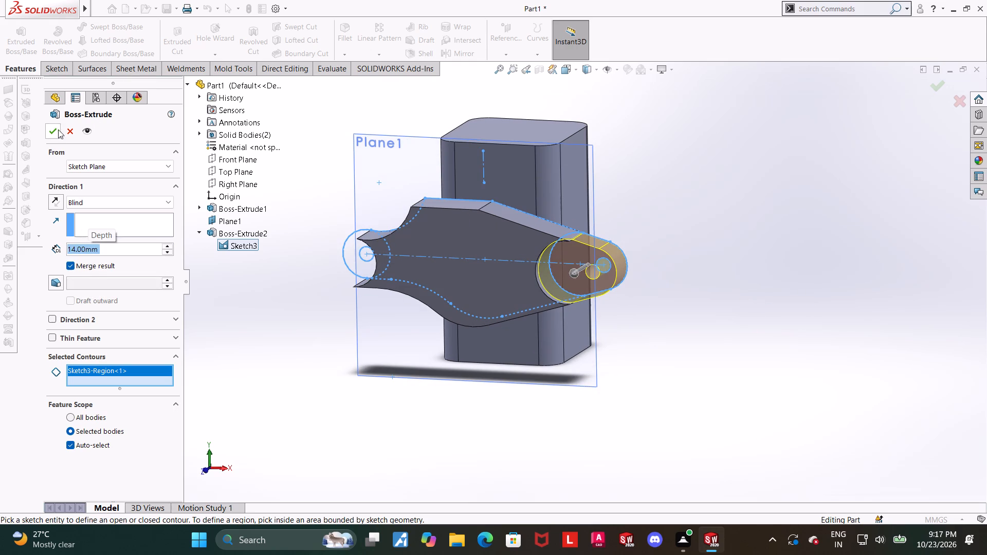
pyautogui.click(54, 127)
pyautogui.click(978, 193)
pyautogui.click(739, 234)
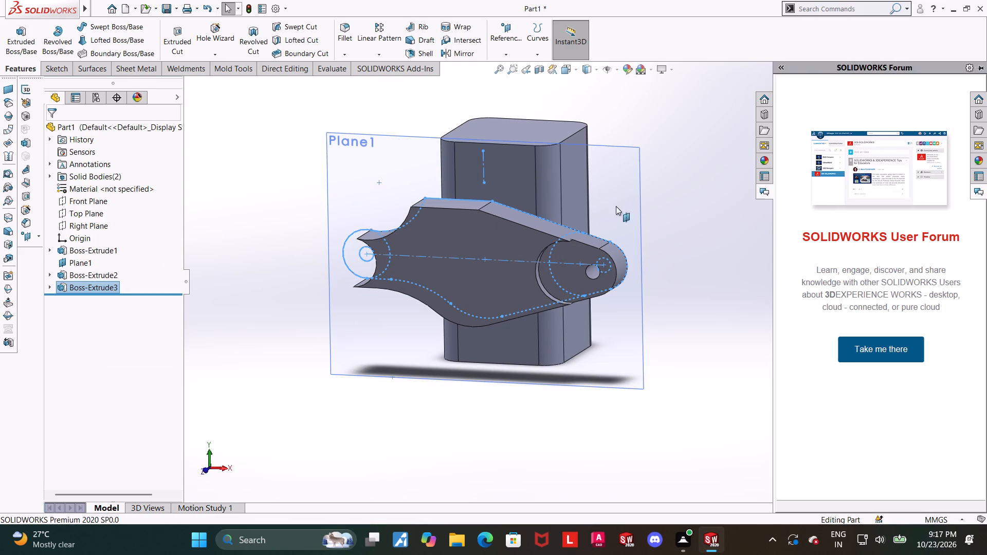
# Extrude the ring at the arm profile's circular end, around its small hole, to a blind depth of 22 mm.
pyautogui.click(27, 33)
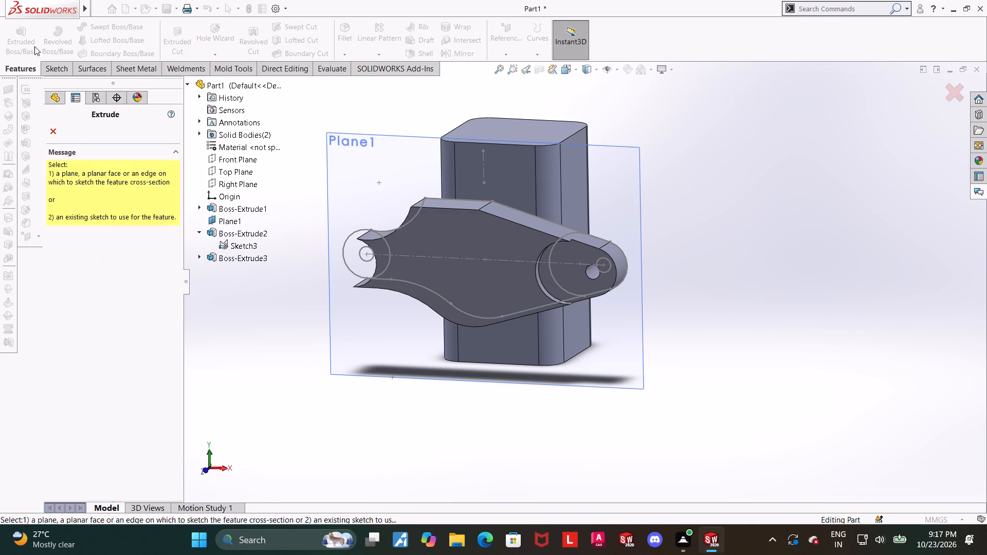
pyautogui.click(244, 247)
pyautogui.click(349, 251)
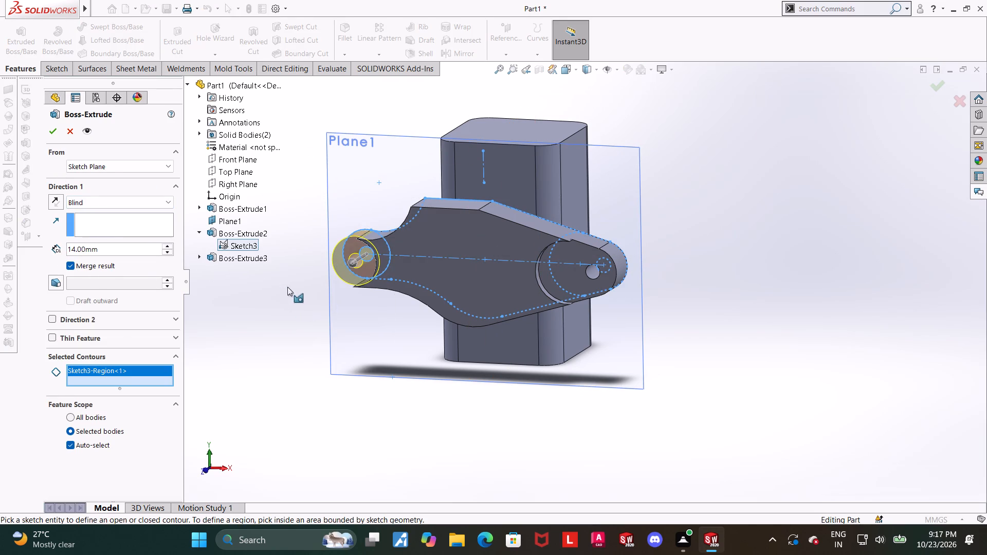
pyautogui.moveTo(111, 246); pyautogui.dragTo(0, 253)
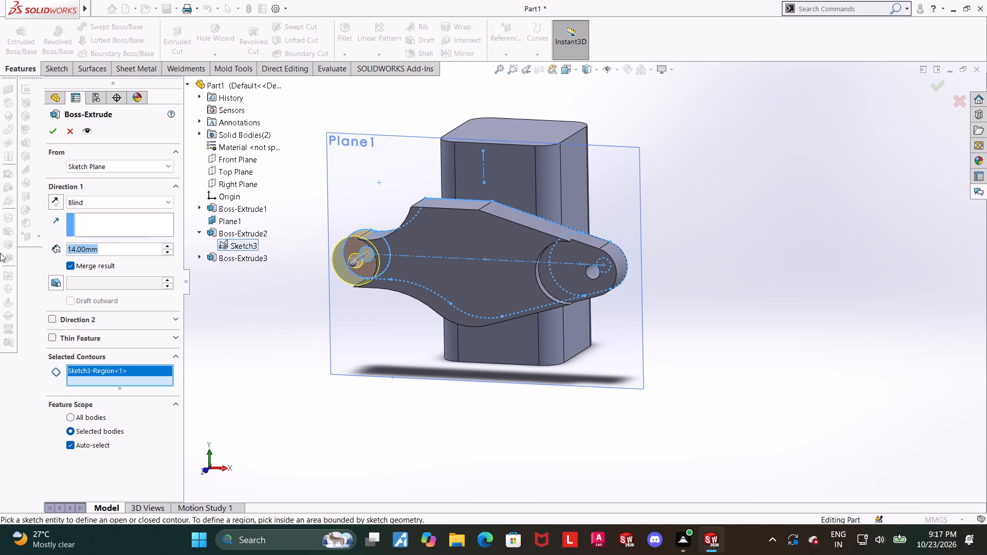
pyautogui.moveTo(0, 253); pyautogui.dragTo(0, 257)
pyautogui.write('18')
pyautogui.write('+4')
pyautogui.press('Return')
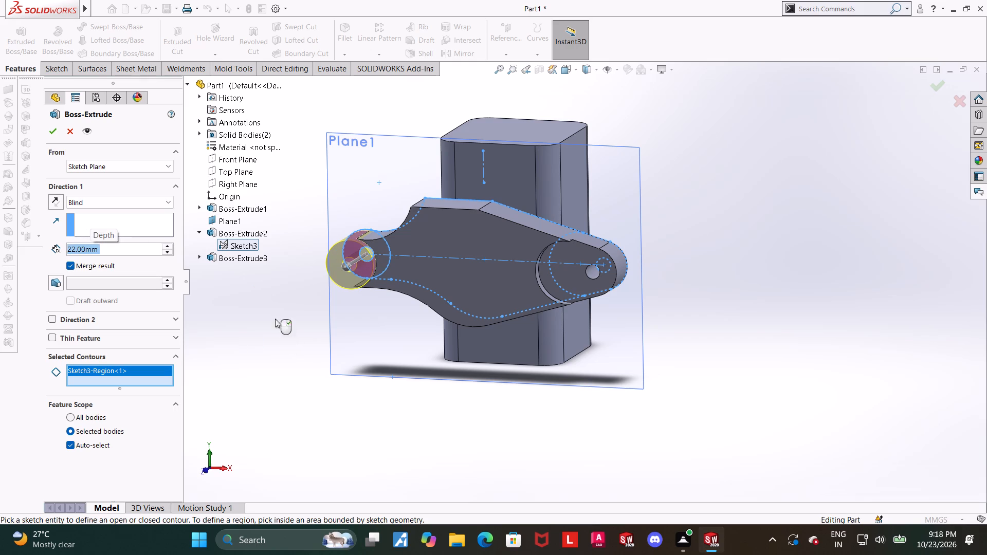
pyautogui.click(58, 129)
pyautogui.click(853, 219)
# Hide the arm profile sketch and Plane1.
pyautogui.moveTo(805, 241); pyautogui.dragTo(781, 265, button='middle')
pyautogui.click(53, 285)
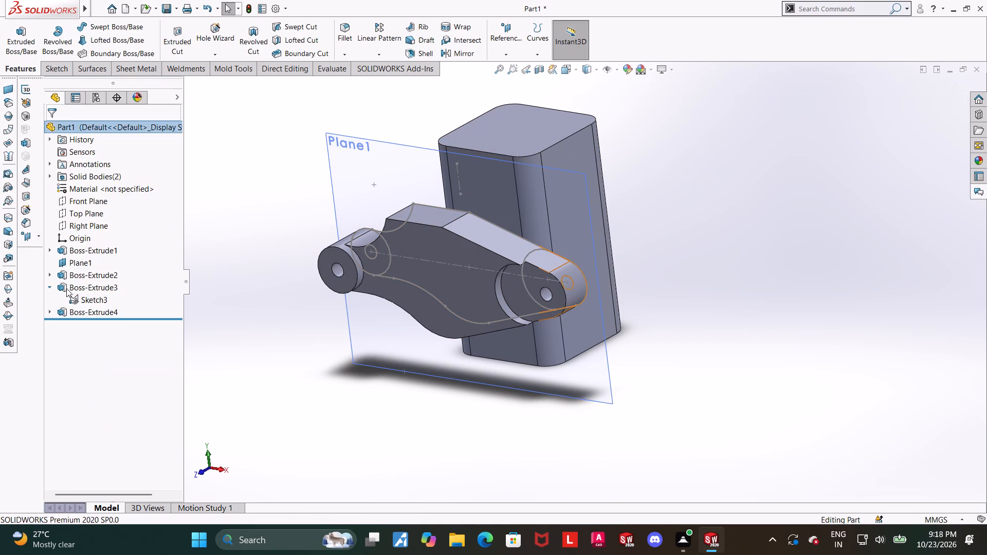
pyautogui.click(77, 303)
pyautogui.click(84, 290)
pyautogui.click(351, 360)
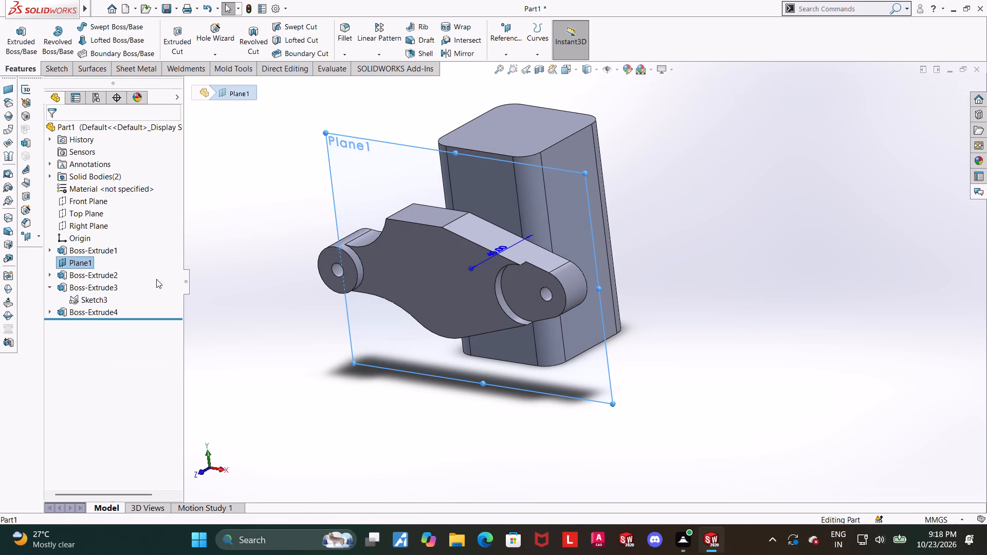
pyautogui.click(273, 298)
pyautogui.click(77, 258)
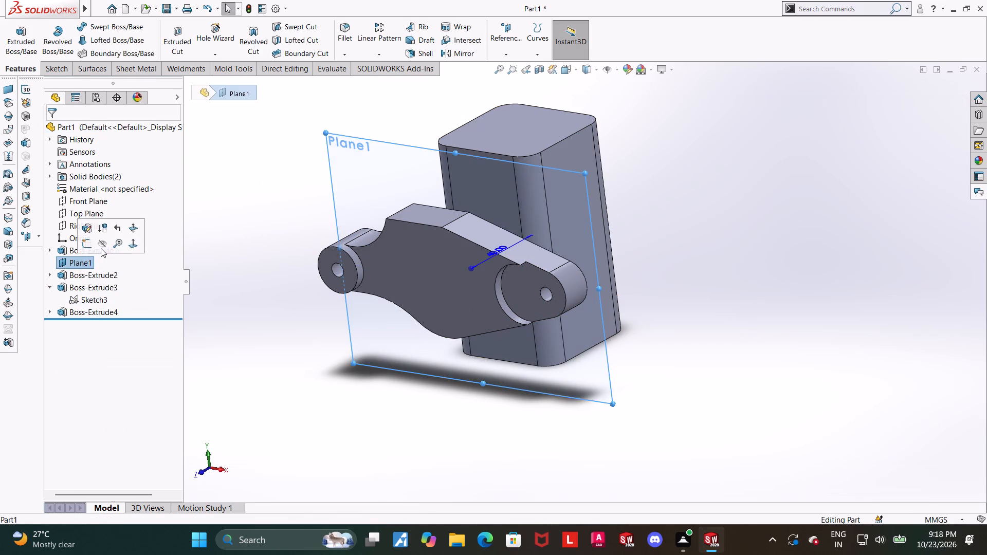
pyautogui.click(101, 246)
pyautogui.click(295, 397)
# Start a sketch on the arm's flat back face, which faces the block, and view it straight on.
pyautogui.moveTo(694, 309); pyautogui.dragTo(660, 339, button='middle')
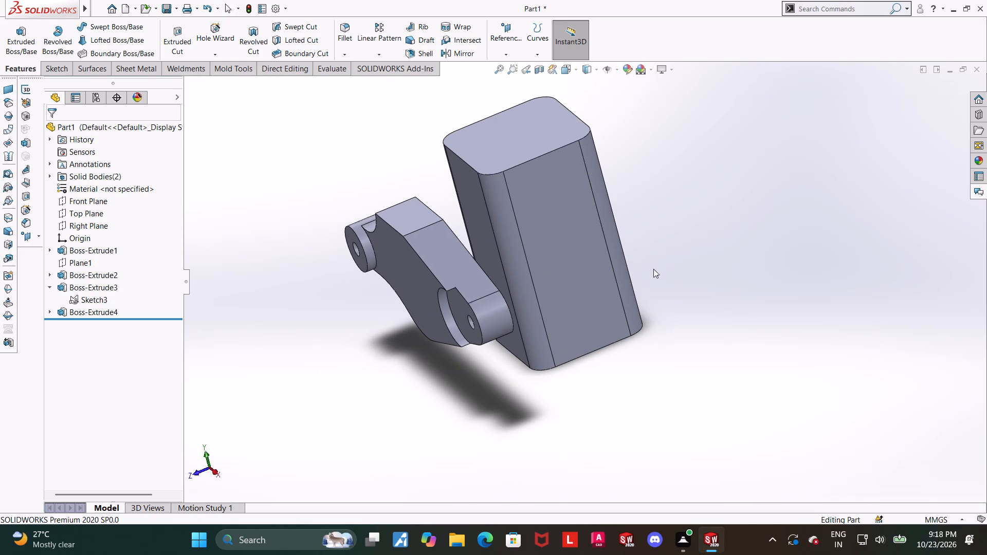
pyautogui.moveTo(728, 297); pyautogui.dragTo(745, 287, button='middle')
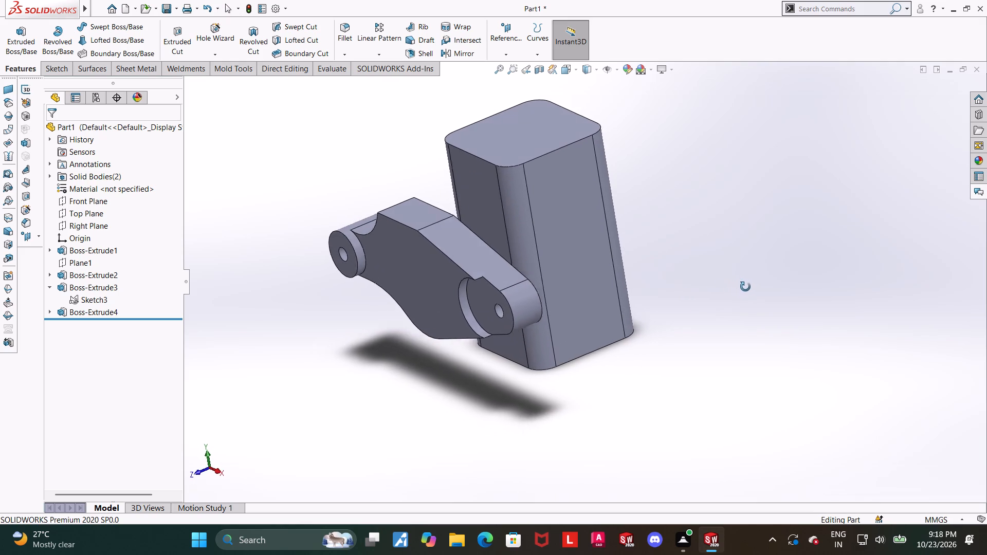
pyautogui.moveTo(745, 287); pyautogui.dragTo(752, 289, button='middle')
pyautogui.moveTo(682, 291); pyautogui.dragTo(688, 290, button='middle')
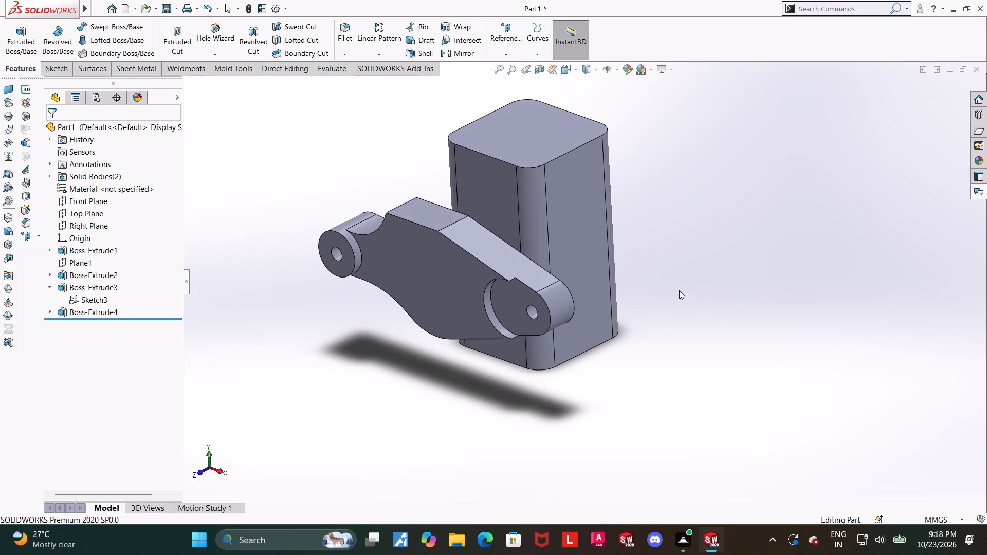
pyautogui.moveTo(634, 287); pyautogui.dragTo(625, 290, button='middle')
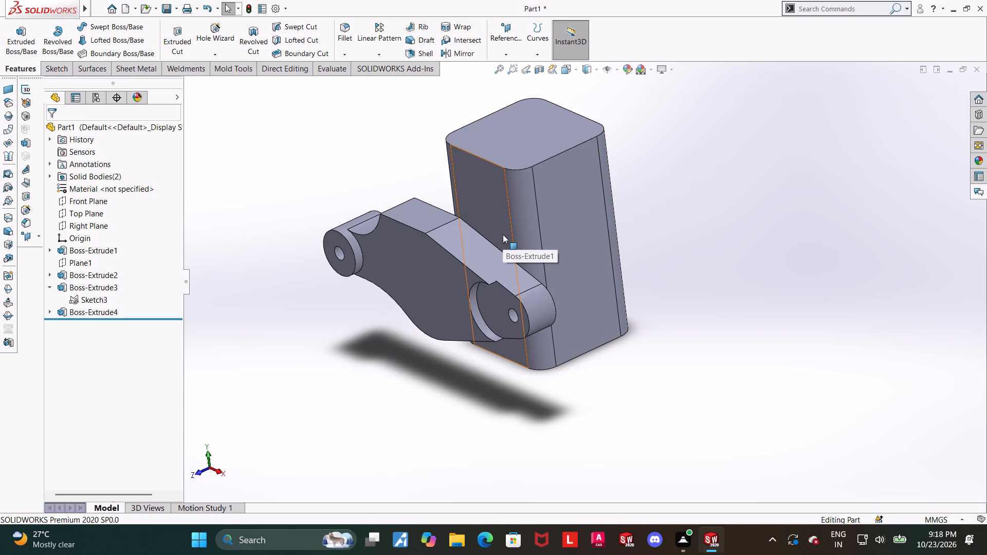
pyautogui.moveTo(560, 264); pyautogui.dragTo(509, 283, button='middle')
pyautogui.click(454, 254)
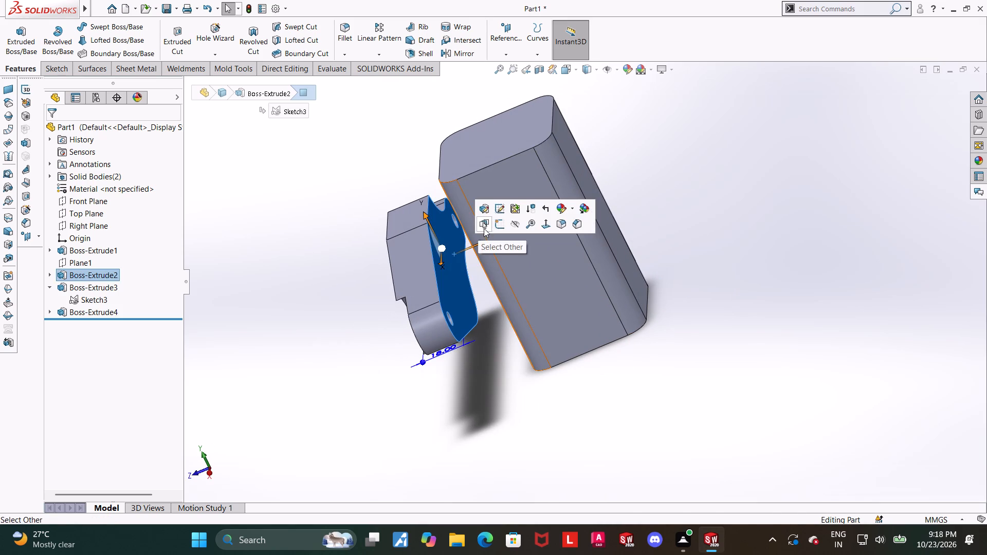
pyautogui.click(498, 227)
pyautogui.click(98, 325)
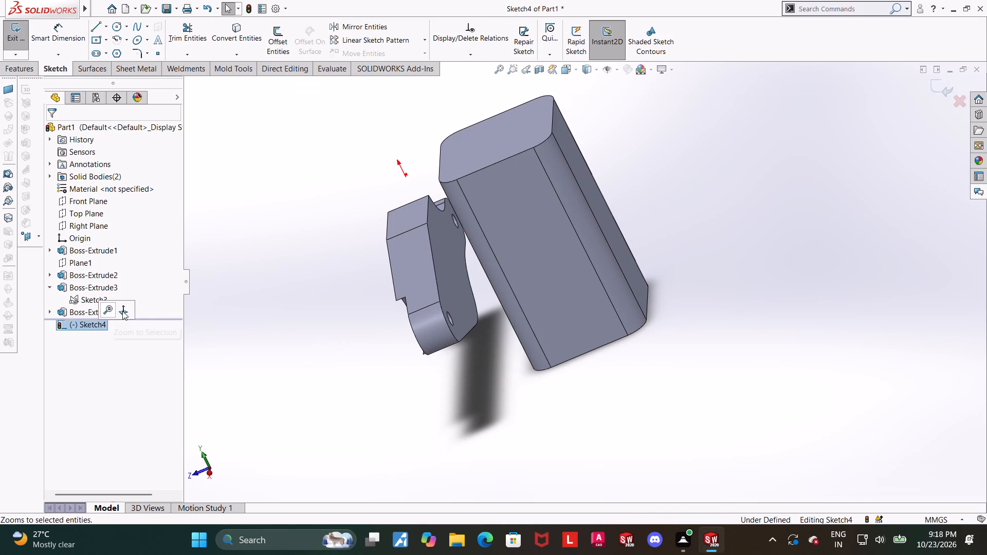
pyautogui.click(122, 311)
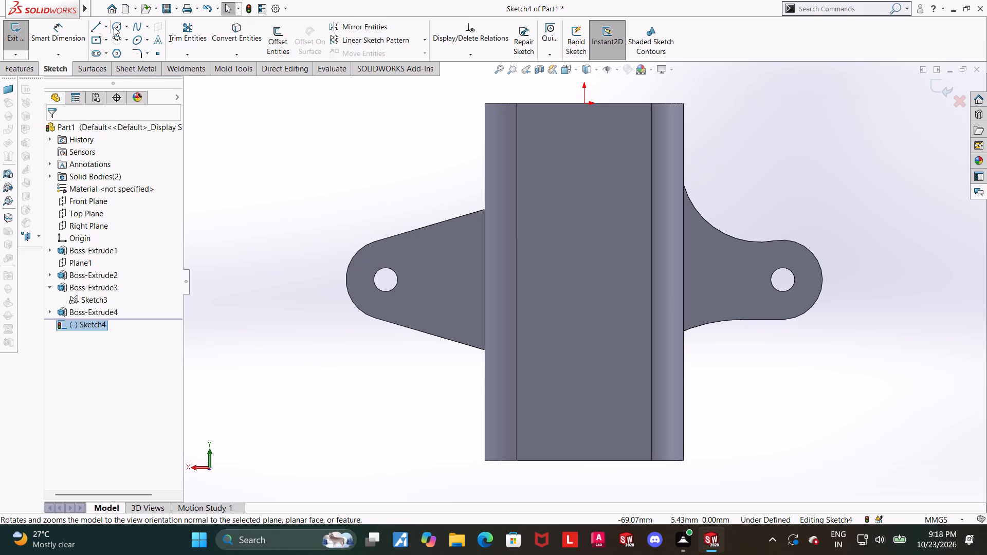
# Sketch a circle midway between the arm's end holes, on the block's vertical centreline, and dimension its diameter to 30 mm.
pyautogui.click(119, 29)
pyautogui.click(583, 276)
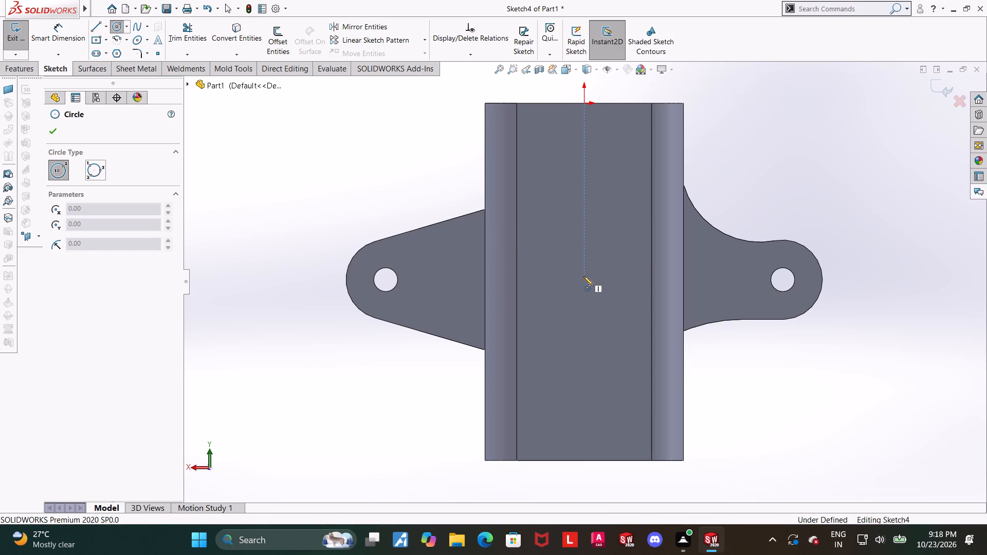
pyautogui.click(631, 262)
pyautogui.press('Escape')
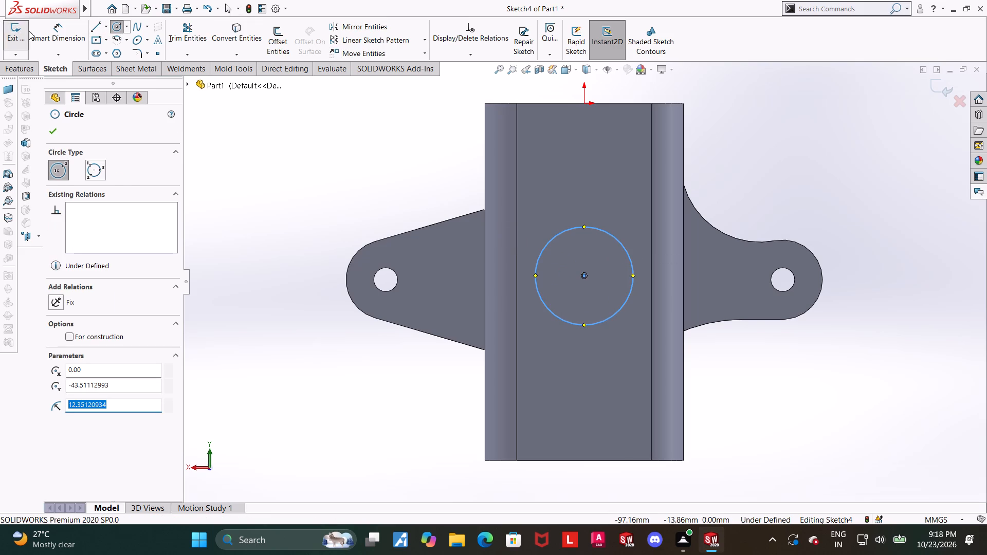
pyautogui.click(45, 32)
pyautogui.click(588, 225)
pyautogui.click(589, 188)
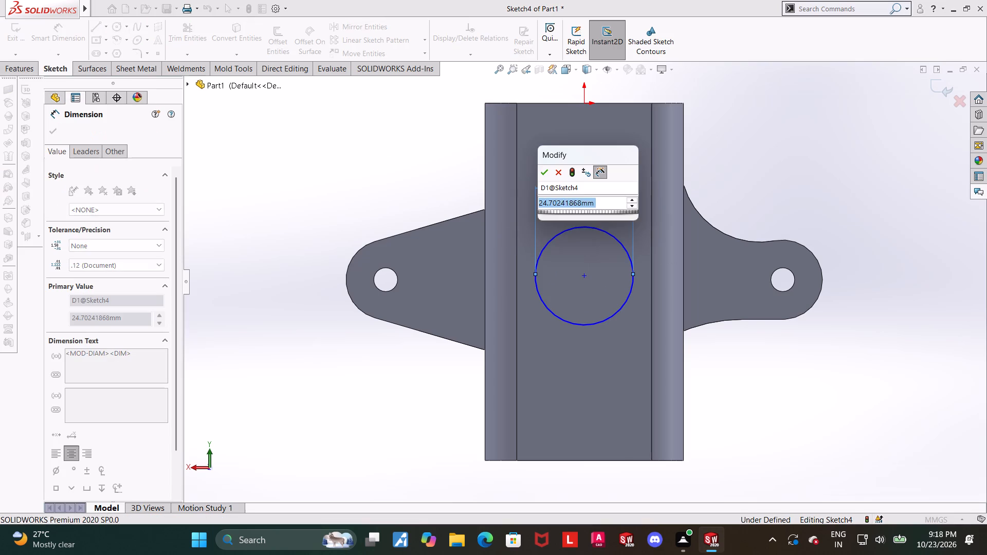
pyautogui.write('30')
pyautogui.press('Return')
pyautogui.press('Escape')
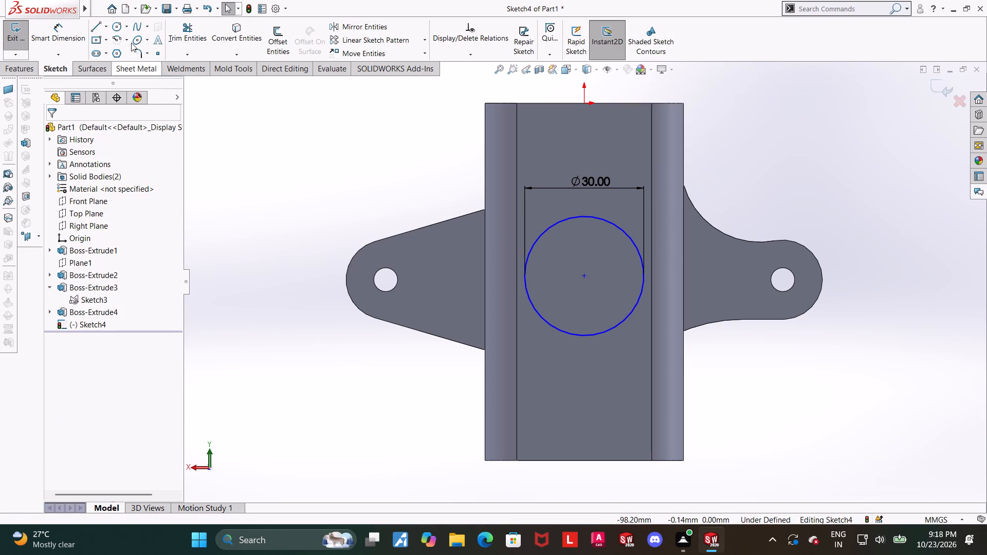
# Sketch a second circle concentric with the 30 mm circle and dimension its diameter to 40 mm.
pyautogui.click(113, 28)
pyautogui.click(584, 277)
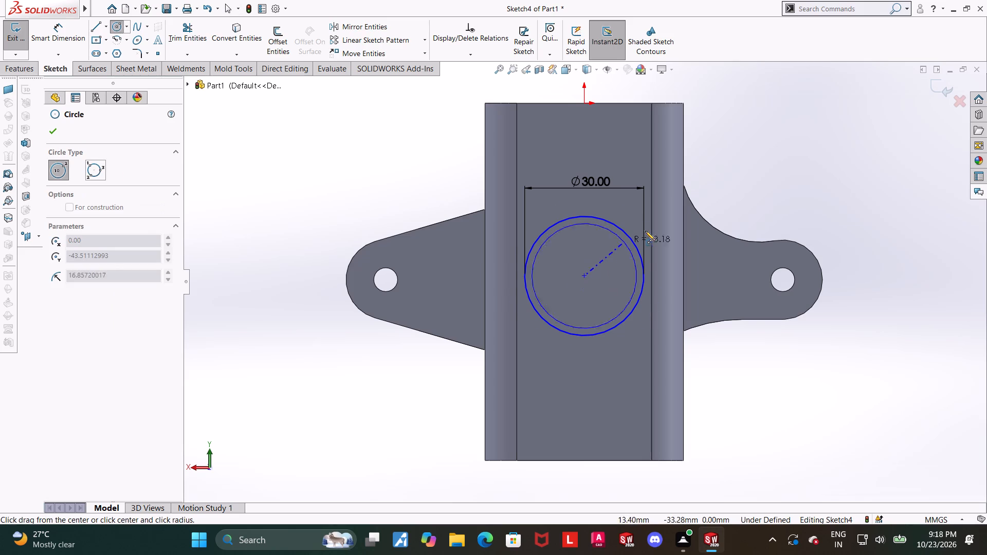
pyautogui.click(647, 229)
pyautogui.press('Escape')
pyautogui.click(71, 25)
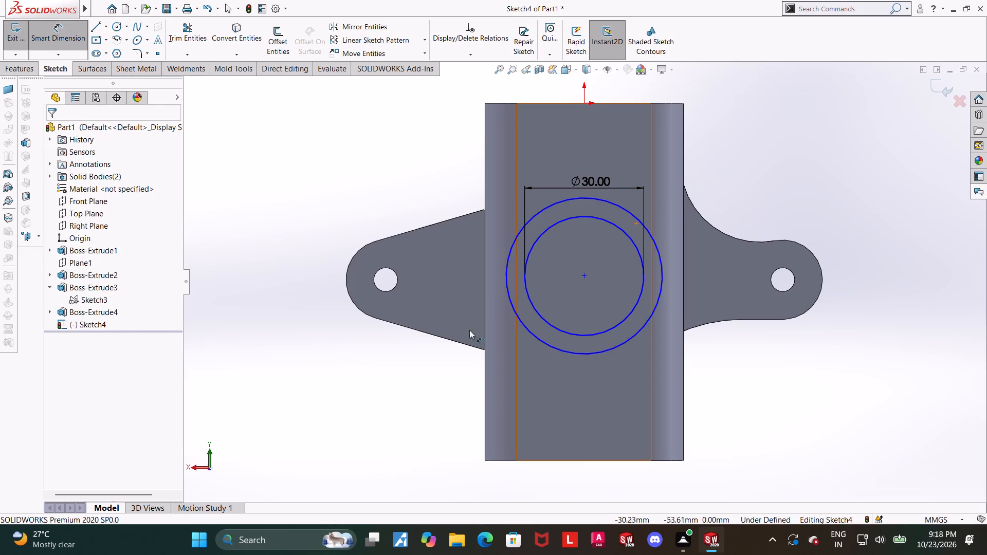
pyautogui.click(563, 353)
pyautogui.click(556, 389)
pyautogui.write('40')
pyautogui.press('Return')
pyautogui.press('Escape')
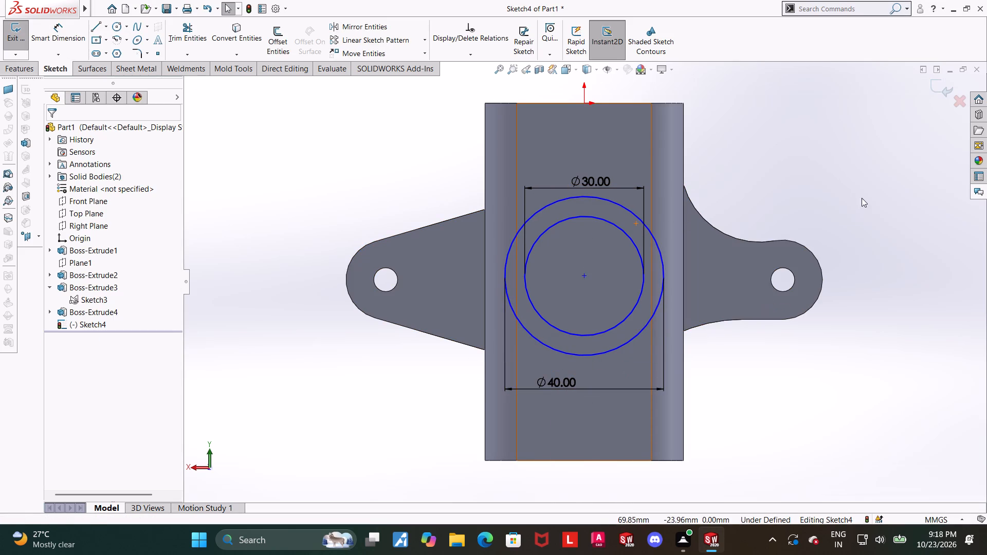
pyautogui.click(862, 198)
# Add a vertical relation between the origin and the circles' shared centre point.
pyautogui.click(582, 105)
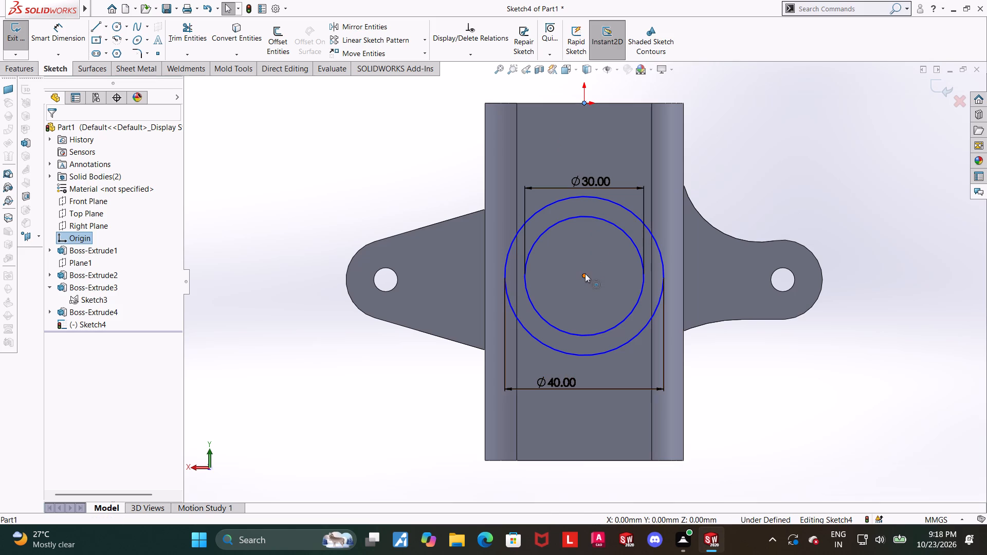
pyautogui.keyDown('ctrl'); pyautogui.click(585, 274); pyautogui.keyUp('ctrl')
pyautogui.click(64, 324)
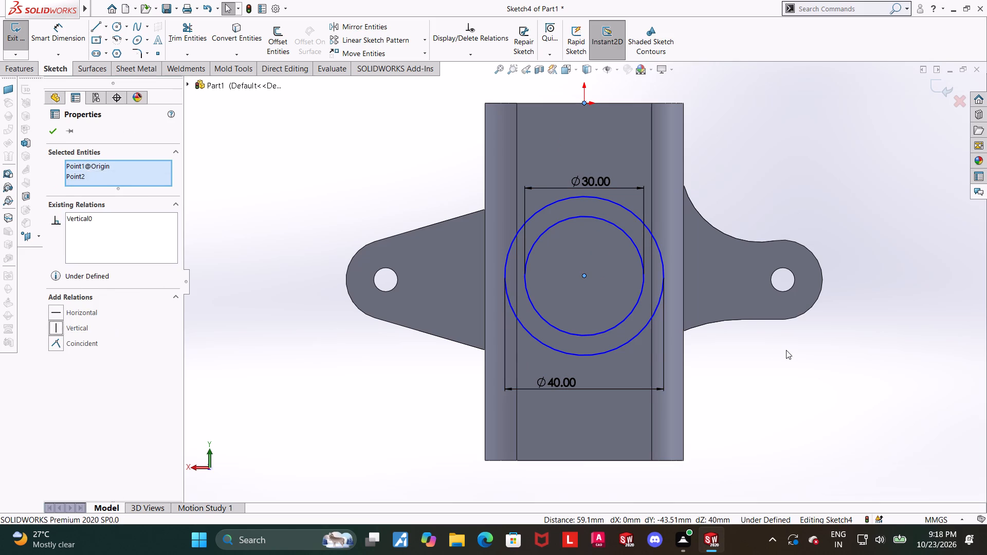
pyautogui.click(786, 350)
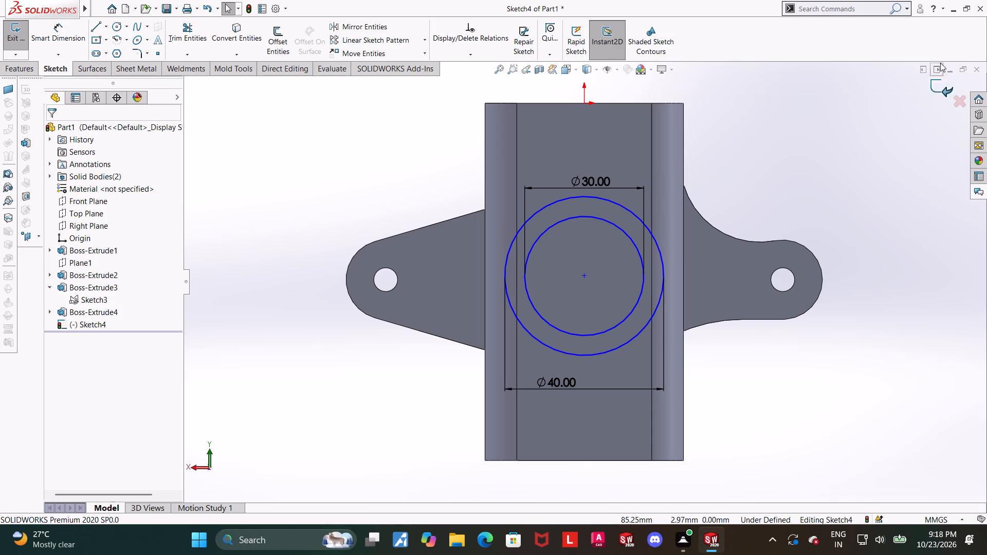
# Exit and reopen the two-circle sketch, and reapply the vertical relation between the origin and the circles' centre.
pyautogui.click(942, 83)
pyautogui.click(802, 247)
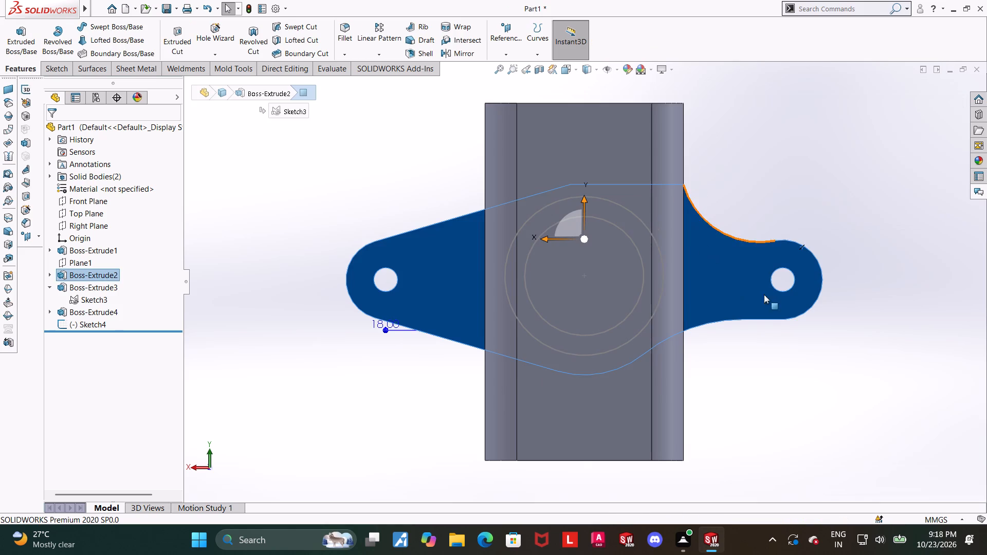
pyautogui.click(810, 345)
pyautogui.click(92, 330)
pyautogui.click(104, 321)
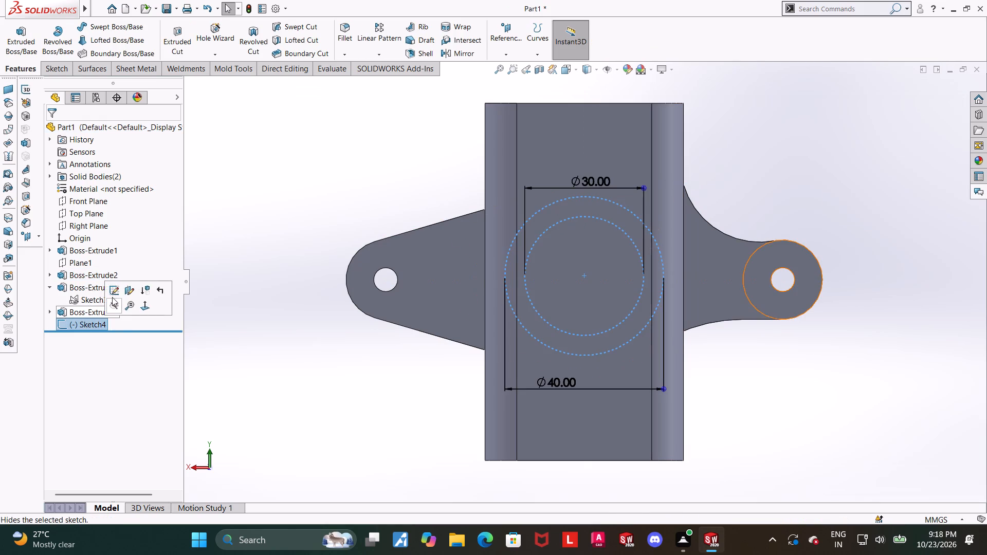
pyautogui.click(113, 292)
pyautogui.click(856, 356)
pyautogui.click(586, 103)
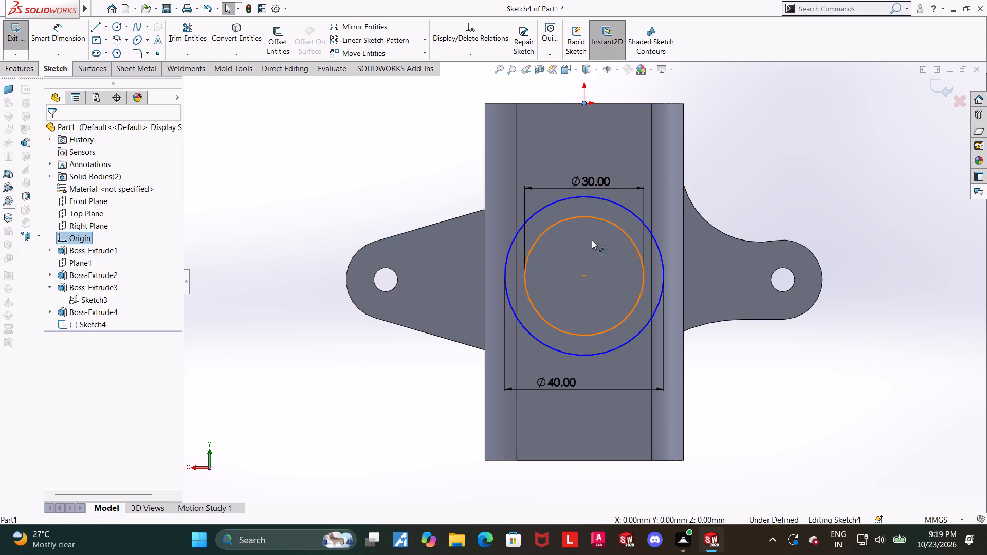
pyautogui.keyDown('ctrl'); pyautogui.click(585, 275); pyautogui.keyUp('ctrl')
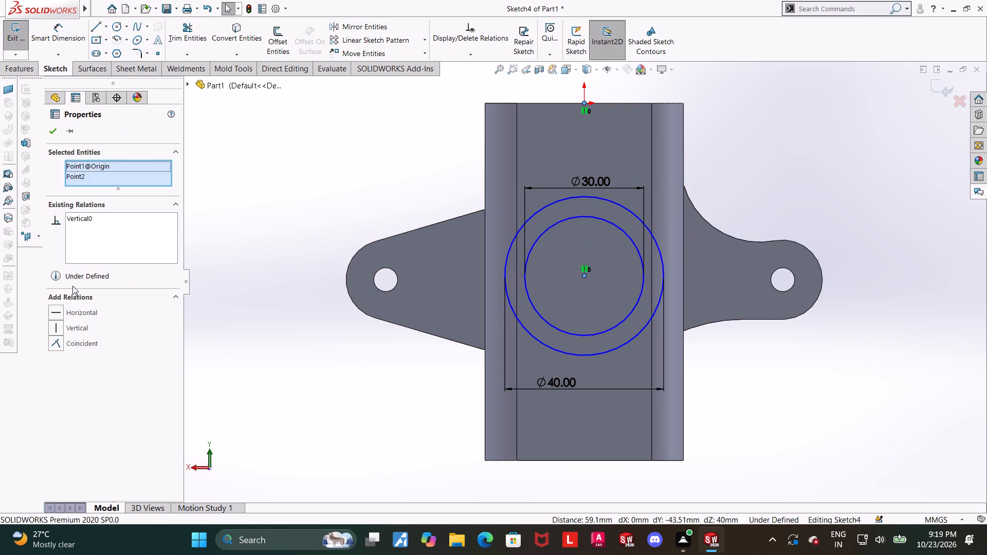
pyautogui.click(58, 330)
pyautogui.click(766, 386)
# From the front view, make the 40 mm circle concentric with the arc on the arm's lower edge and exit the sketch.
pyautogui.moveTo(710, 341); pyautogui.dragTo(720, 342, button='middle')
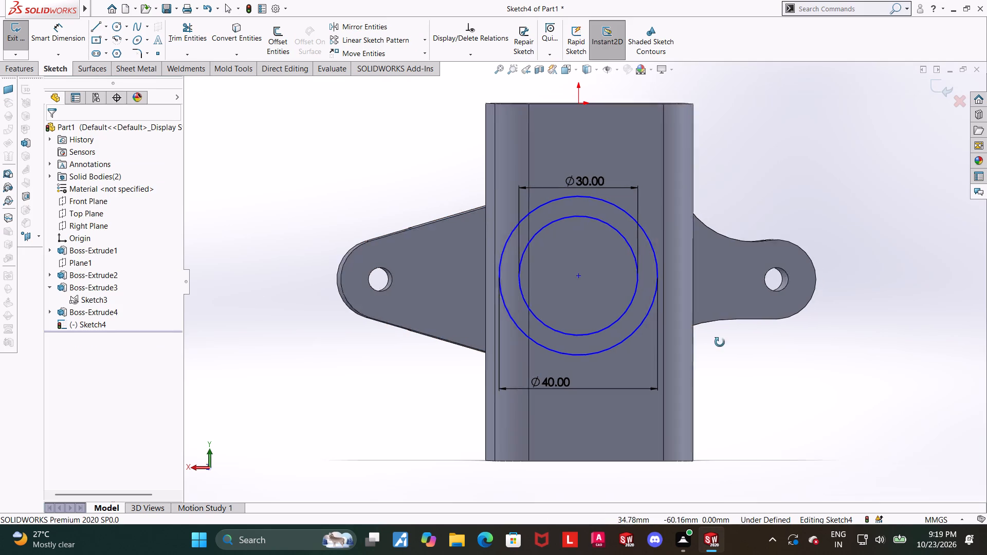
pyautogui.moveTo(720, 342); pyautogui.dragTo(894, 354, button='middle')
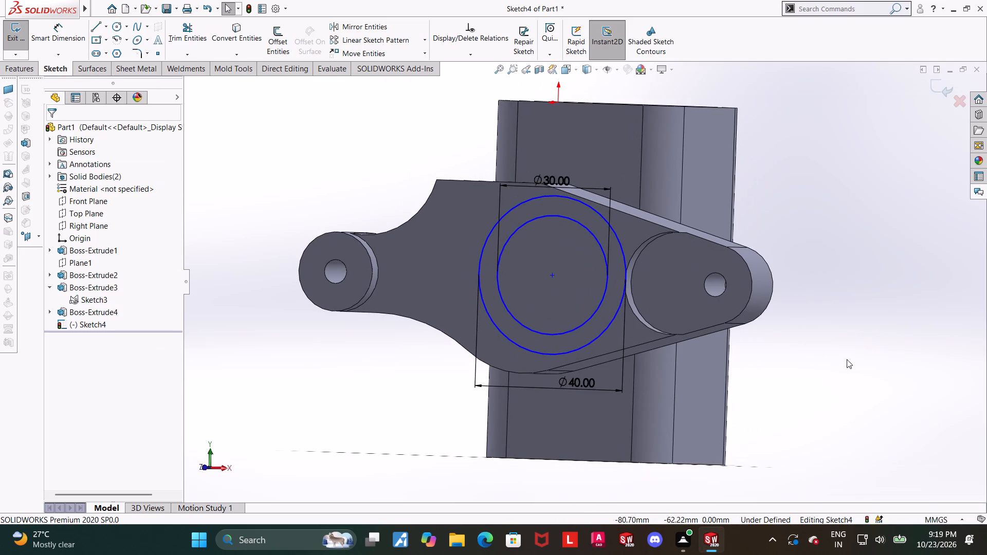
pyautogui.click(847, 359)
pyautogui.scroll(3, 845, 357)
pyautogui.moveTo(841, 355); pyautogui.dragTo(855, 356, button='middle')
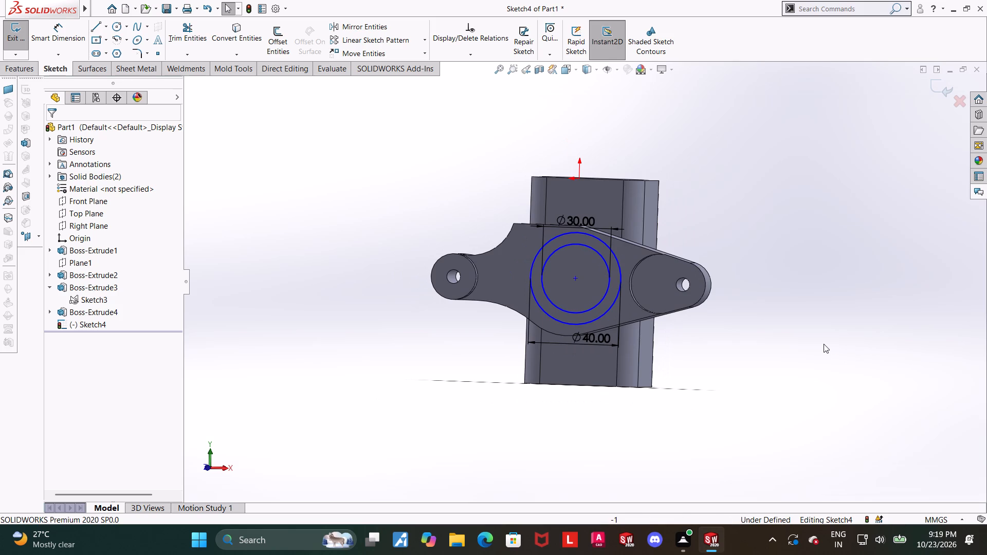
pyautogui.moveTo(824, 344); pyautogui.dragTo(831, 342, button='middle')
pyautogui.click(754, 233)
pyautogui.click(569, 72)
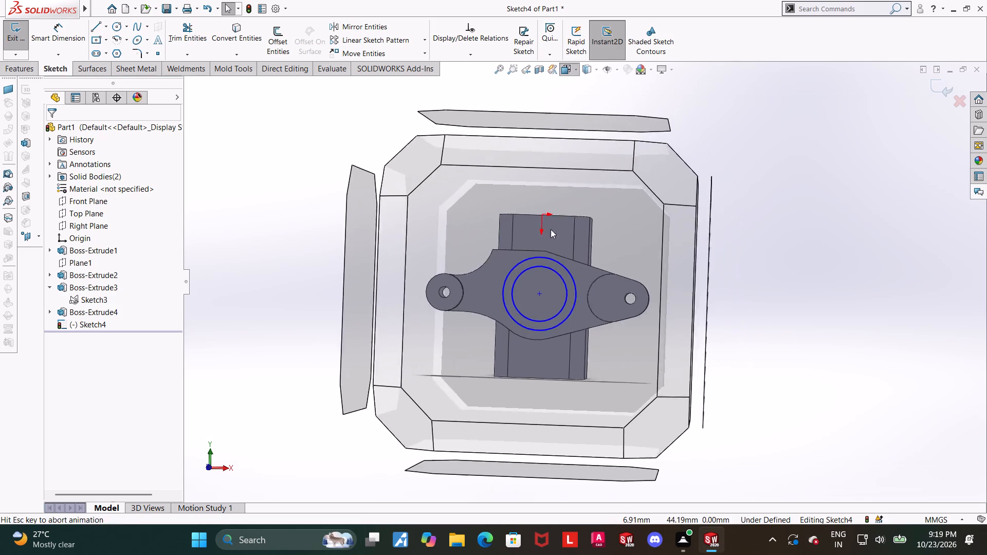
pyautogui.click(467, 370)
pyautogui.click(865, 385)
pyautogui.click(606, 353)
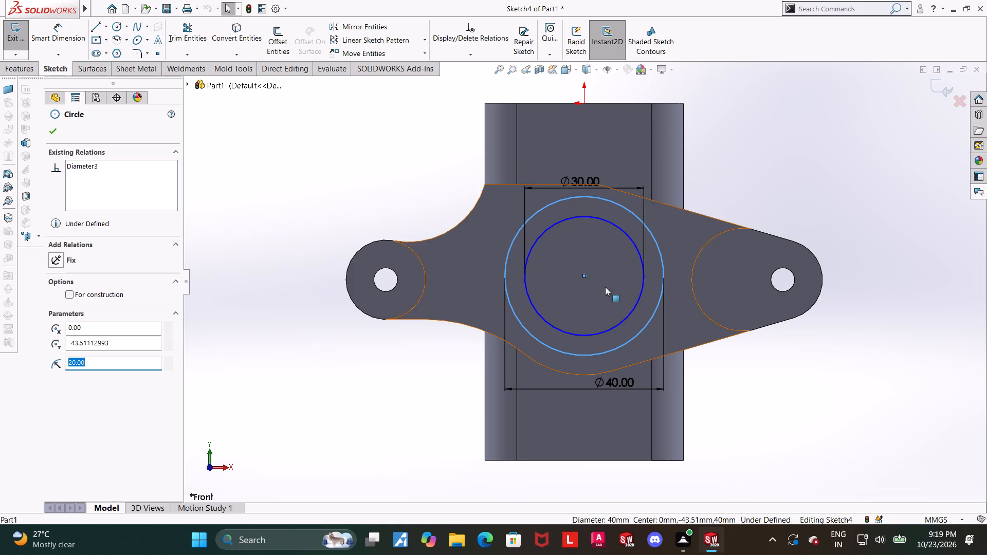
pyautogui.click(548, 367)
pyautogui.keyDown('ctrl'); pyautogui.click(579, 357); pyautogui.keyUp('ctrl')
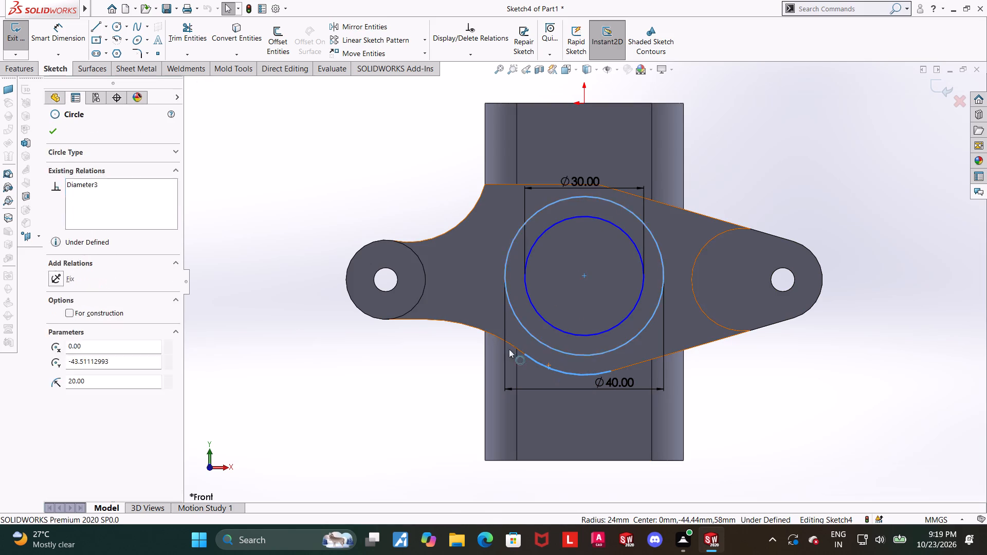
pyautogui.click(57, 346)
pyautogui.click(835, 408)
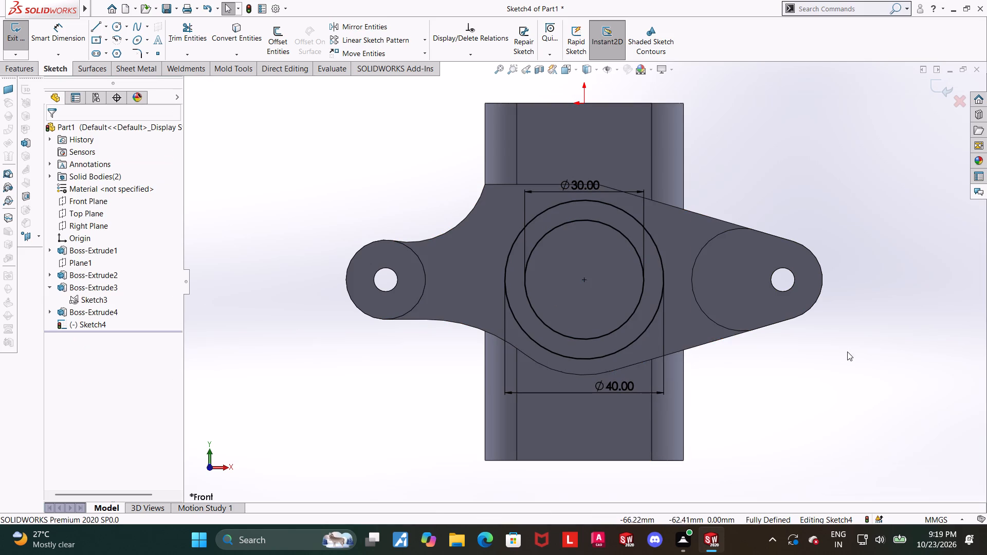
pyautogui.scroll(2, 847, 351)
pyautogui.moveTo(845, 340); pyautogui.dragTo(818, 351, button='middle')
pyautogui.click(933, 88)
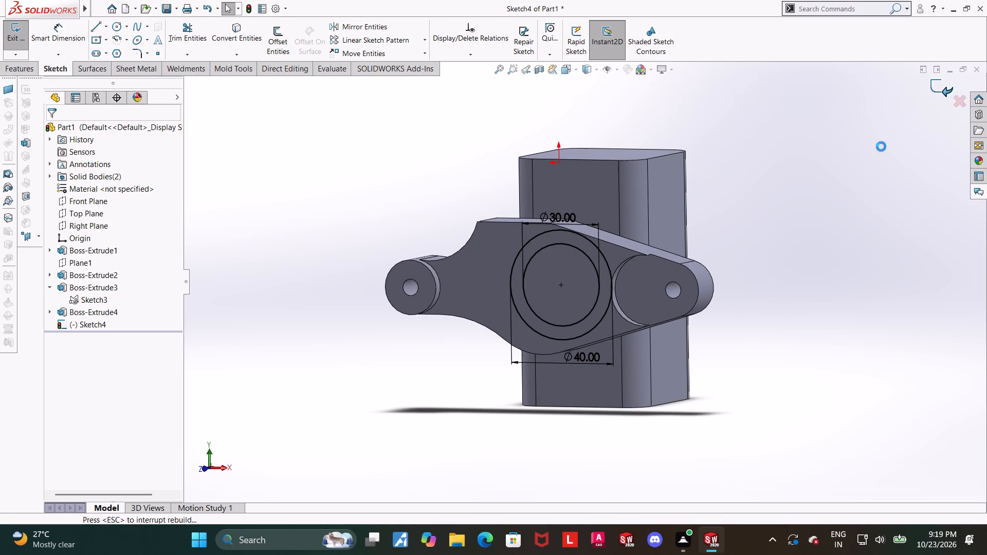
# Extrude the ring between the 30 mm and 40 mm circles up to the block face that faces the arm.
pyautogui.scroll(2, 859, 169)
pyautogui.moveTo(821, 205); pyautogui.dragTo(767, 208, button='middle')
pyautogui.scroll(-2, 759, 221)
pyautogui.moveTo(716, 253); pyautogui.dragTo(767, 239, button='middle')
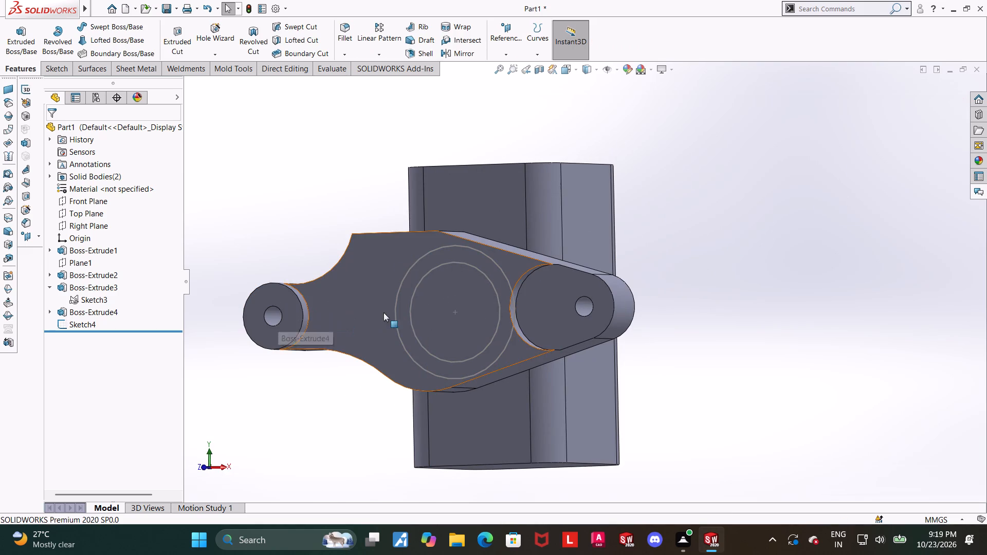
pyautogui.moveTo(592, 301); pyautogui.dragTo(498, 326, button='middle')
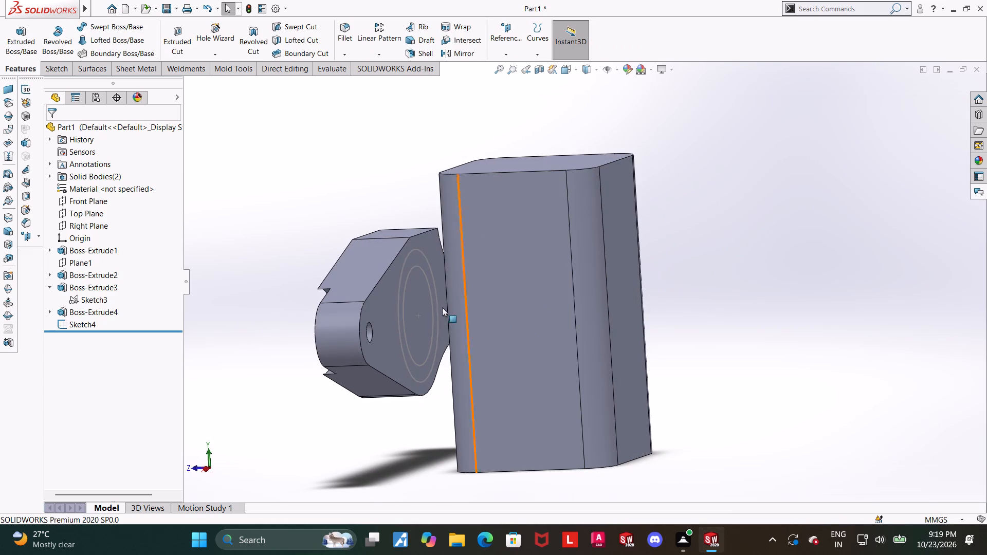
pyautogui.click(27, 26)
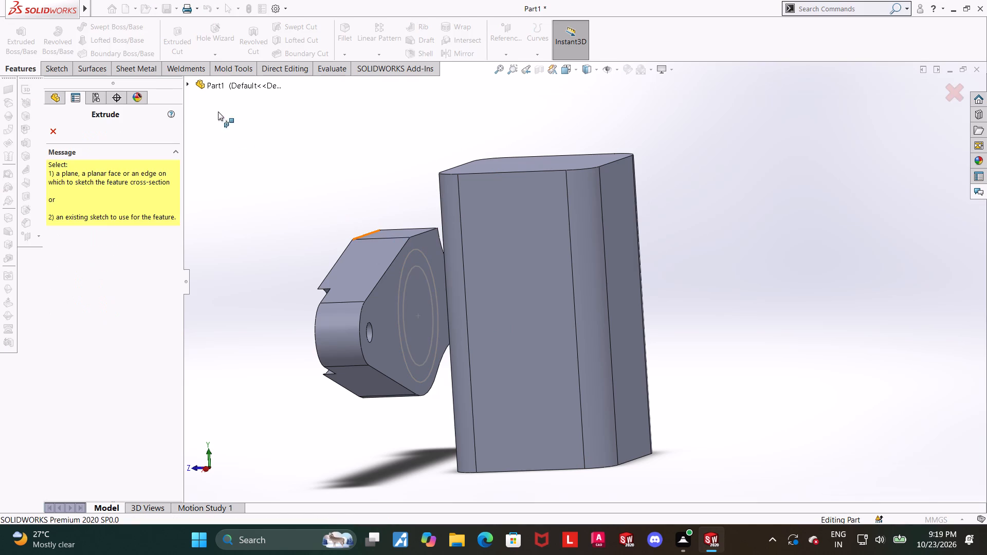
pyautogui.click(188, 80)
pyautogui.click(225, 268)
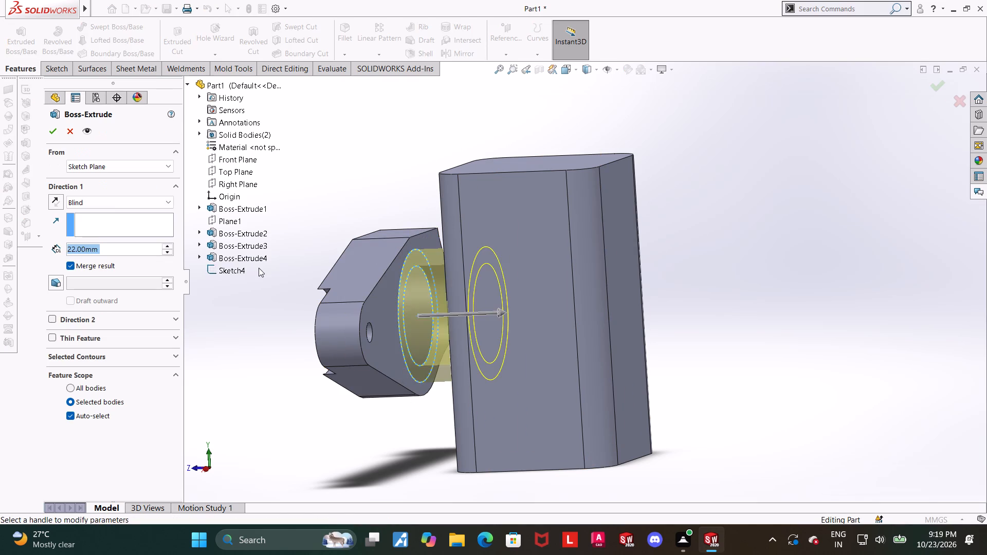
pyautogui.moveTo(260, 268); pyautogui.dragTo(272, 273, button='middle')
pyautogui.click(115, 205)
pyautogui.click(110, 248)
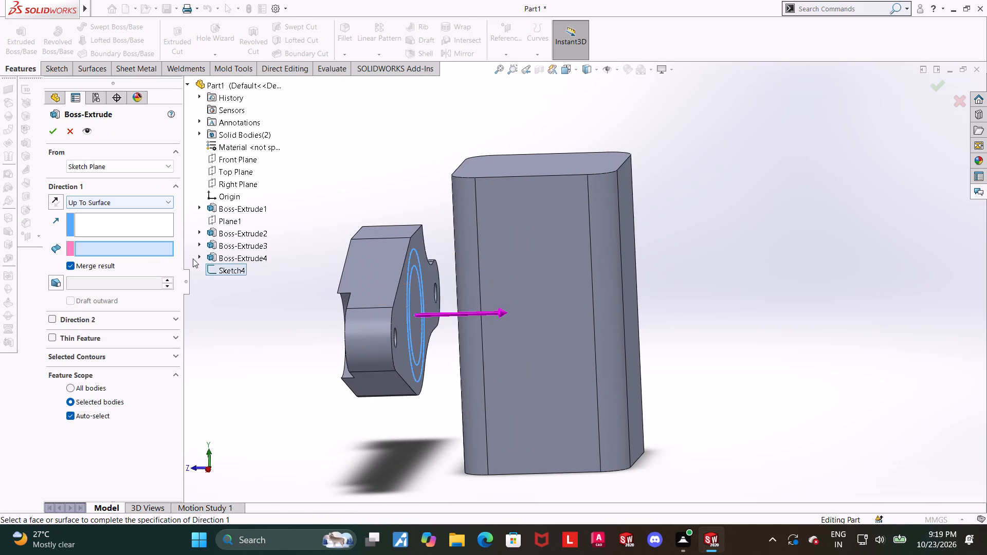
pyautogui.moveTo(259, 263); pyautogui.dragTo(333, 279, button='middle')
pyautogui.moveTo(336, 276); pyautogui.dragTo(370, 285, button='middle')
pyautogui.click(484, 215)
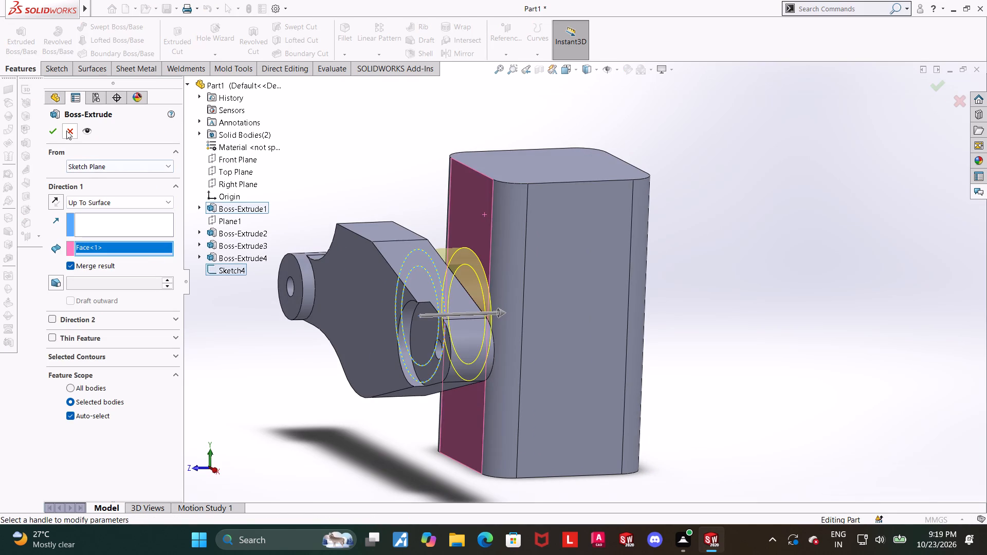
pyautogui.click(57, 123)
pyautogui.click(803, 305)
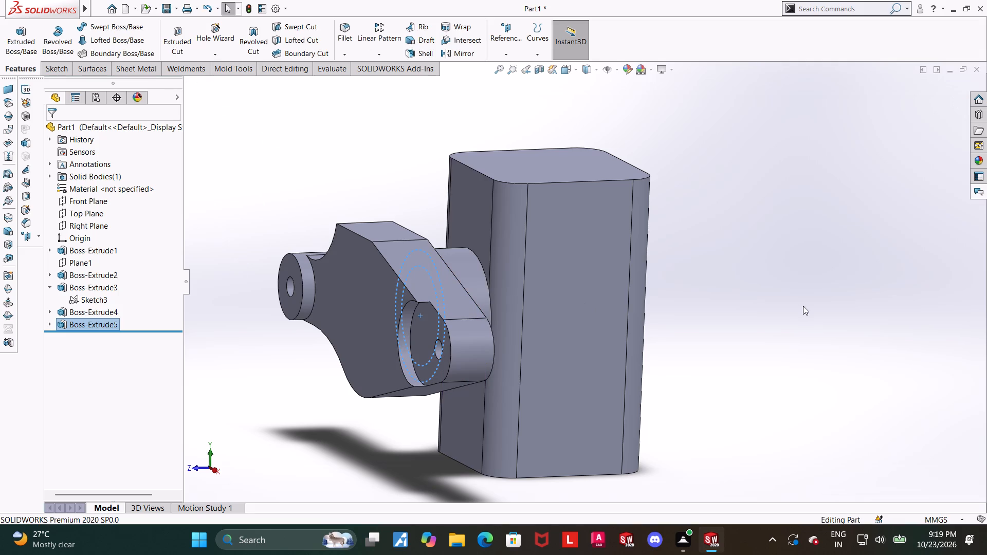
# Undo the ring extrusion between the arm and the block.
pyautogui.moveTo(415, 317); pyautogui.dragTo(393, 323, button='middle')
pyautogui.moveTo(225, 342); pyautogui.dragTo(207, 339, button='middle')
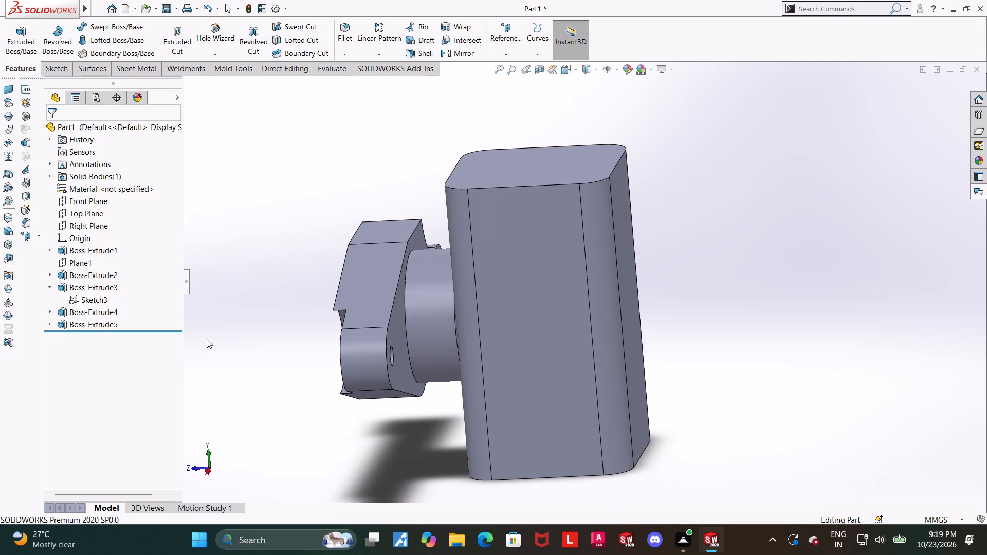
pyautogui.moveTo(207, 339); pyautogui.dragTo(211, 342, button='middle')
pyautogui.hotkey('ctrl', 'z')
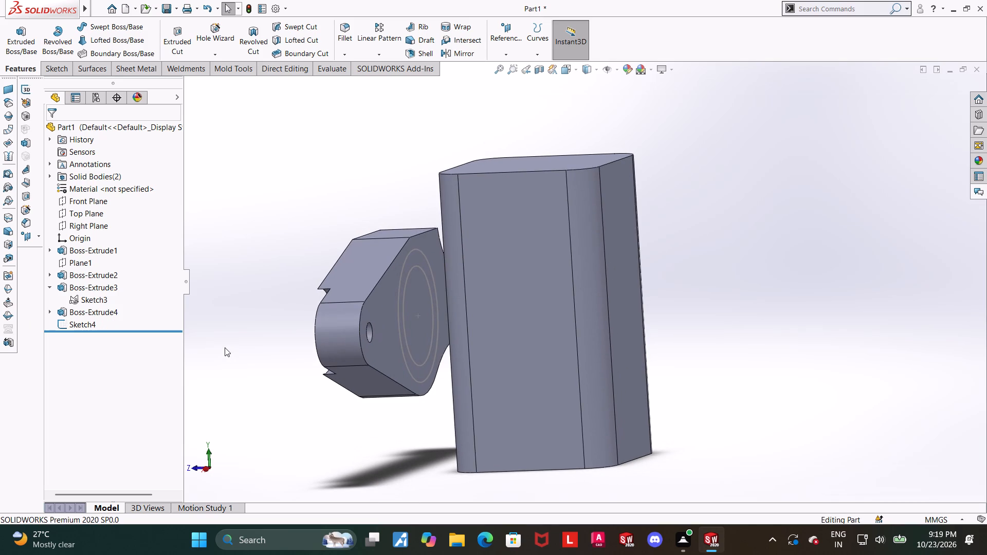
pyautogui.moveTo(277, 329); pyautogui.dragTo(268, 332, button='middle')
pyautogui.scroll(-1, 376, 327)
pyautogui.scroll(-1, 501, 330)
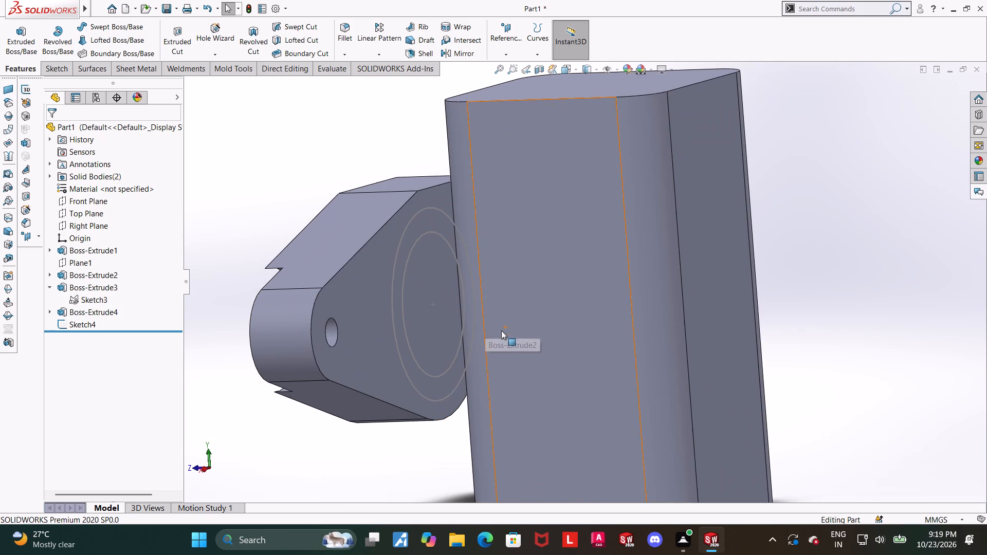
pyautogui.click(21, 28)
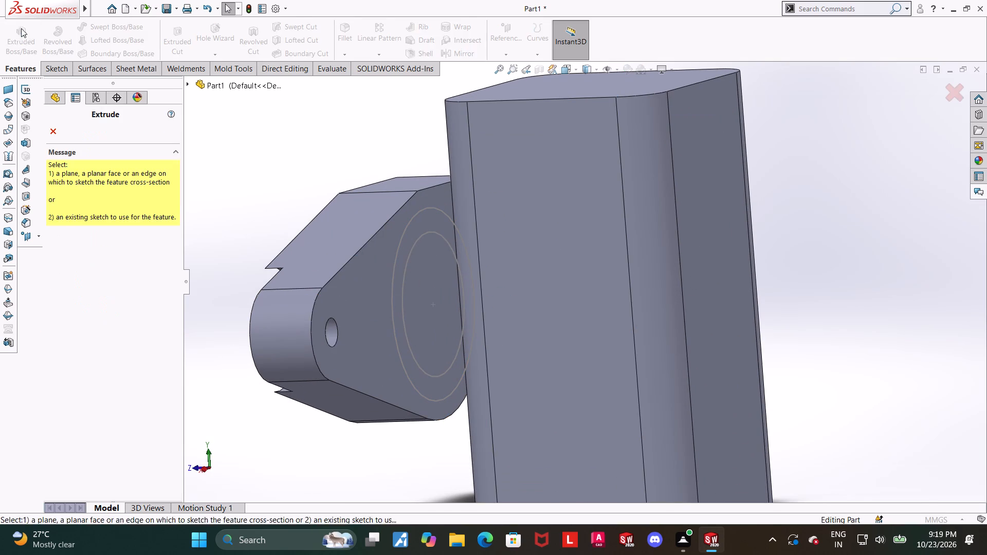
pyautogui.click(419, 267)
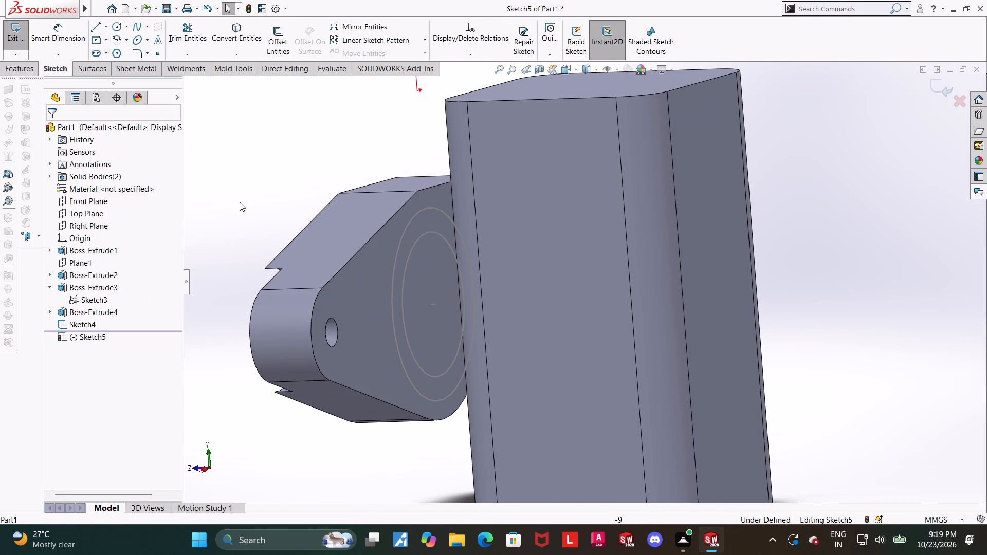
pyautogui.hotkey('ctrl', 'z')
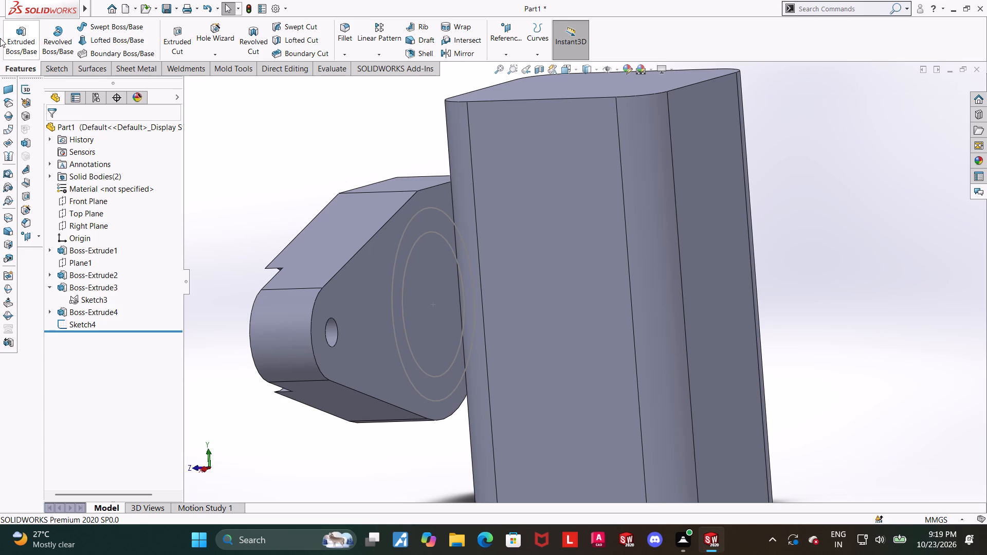
# Extrude only the region inside the 30 mm circle up to the block face that faces the arm.
pyautogui.click(90, 321)
pyautogui.click(19, 47)
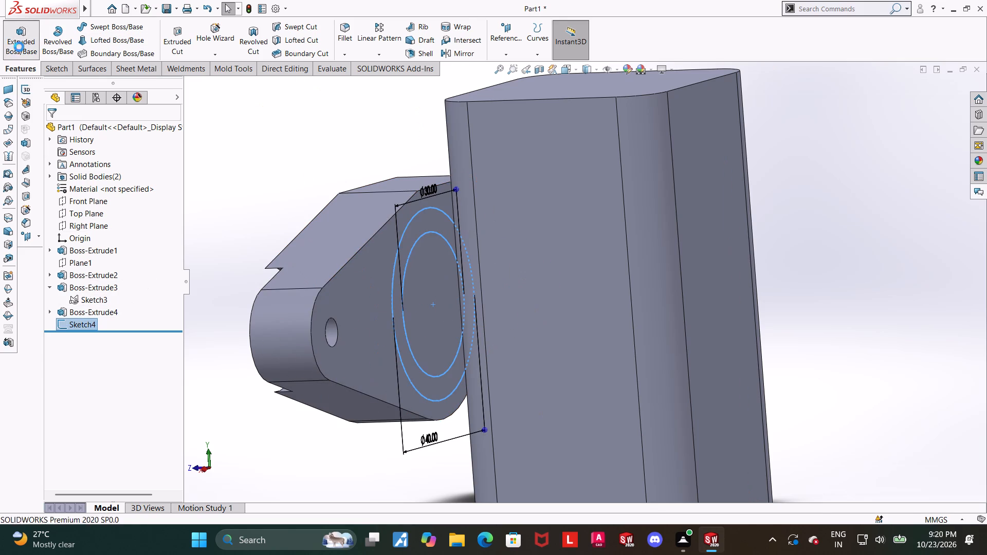
pyautogui.click(132, 355)
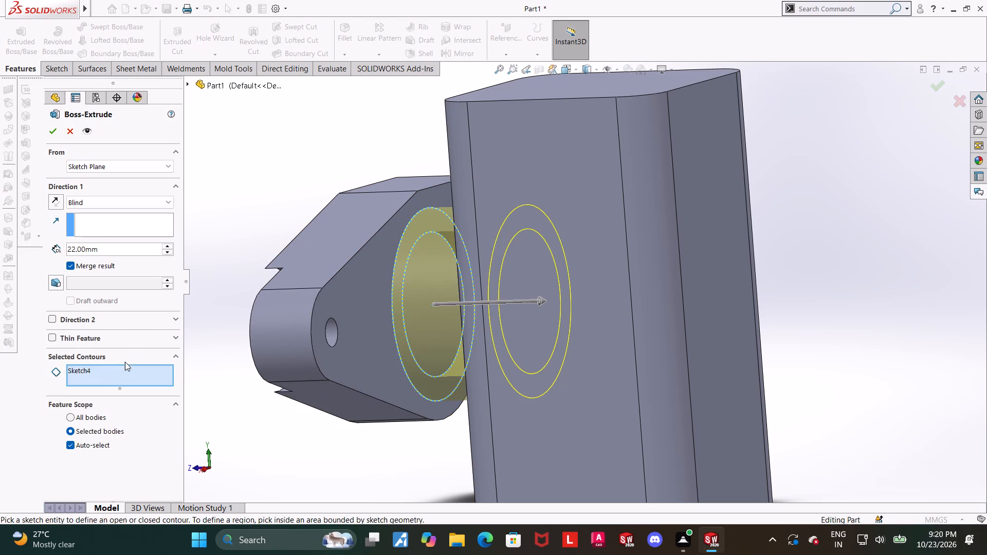
pyautogui.rightClick(114, 376)
pyautogui.click(145, 380)
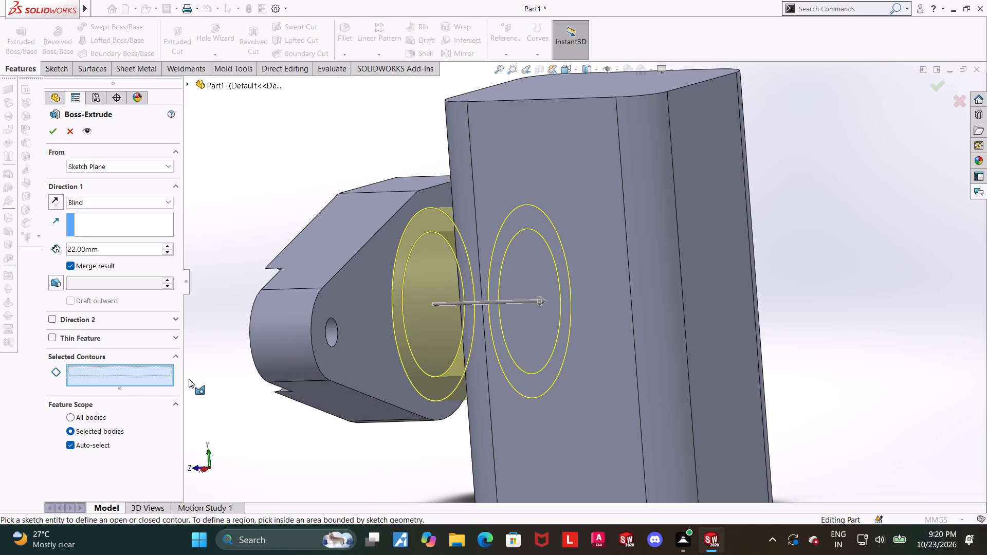
pyautogui.click(428, 312)
pyautogui.moveTo(410, 351); pyautogui.dragTo(467, 369, button='middle')
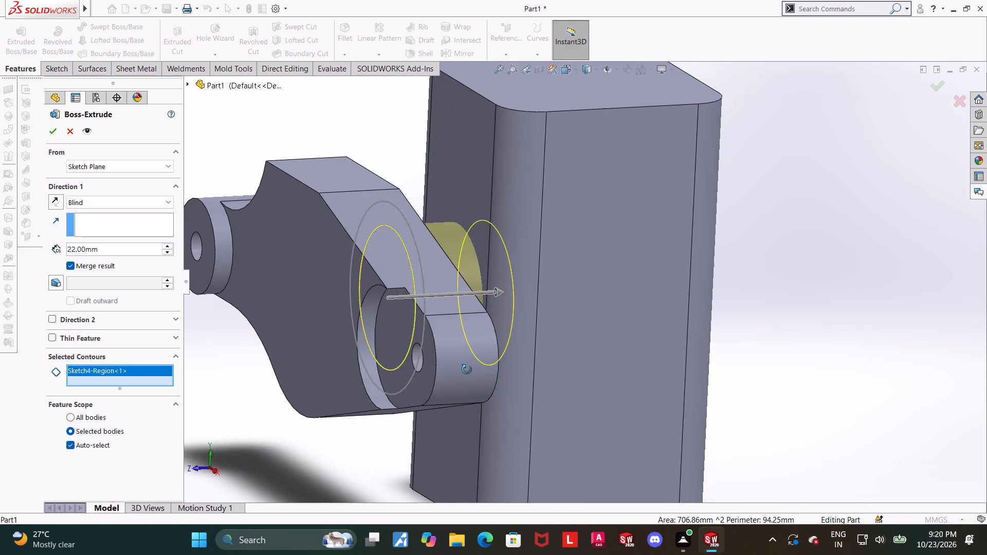
pyautogui.moveTo(467, 369); pyautogui.dragTo(466, 369, button='middle')
pyautogui.click(99, 199)
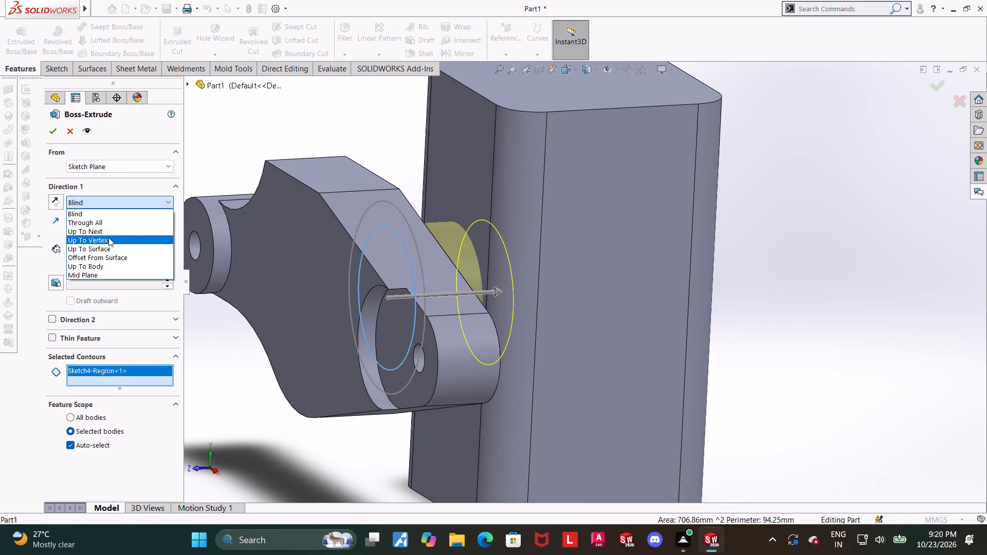
pyautogui.click(109, 245)
pyautogui.click(437, 186)
pyautogui.moveTo(459, 260); pyautogui.dragTo(445, 265, button='middle')
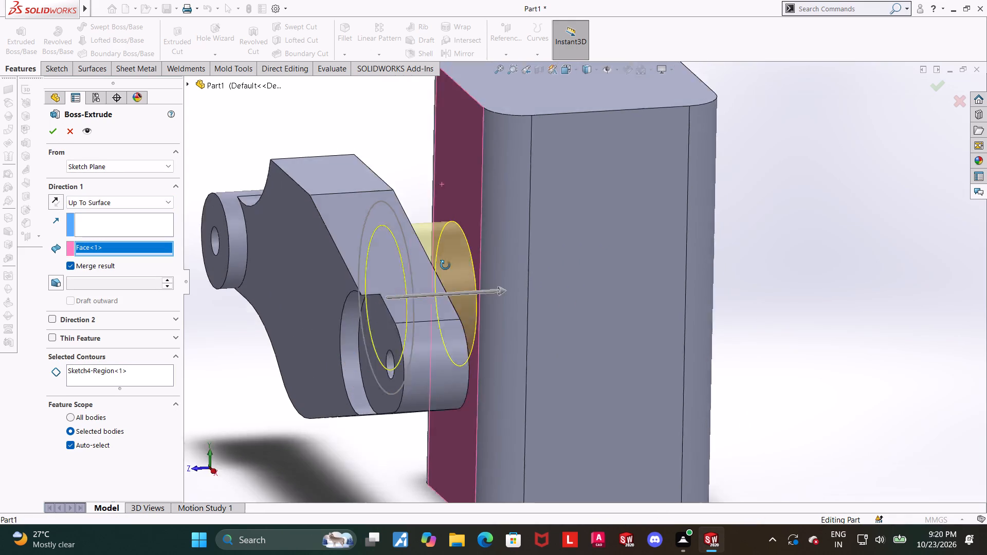
pyautogui.moveTo(445, 265); pyautogui.dragTo(439, 263, button='middle')
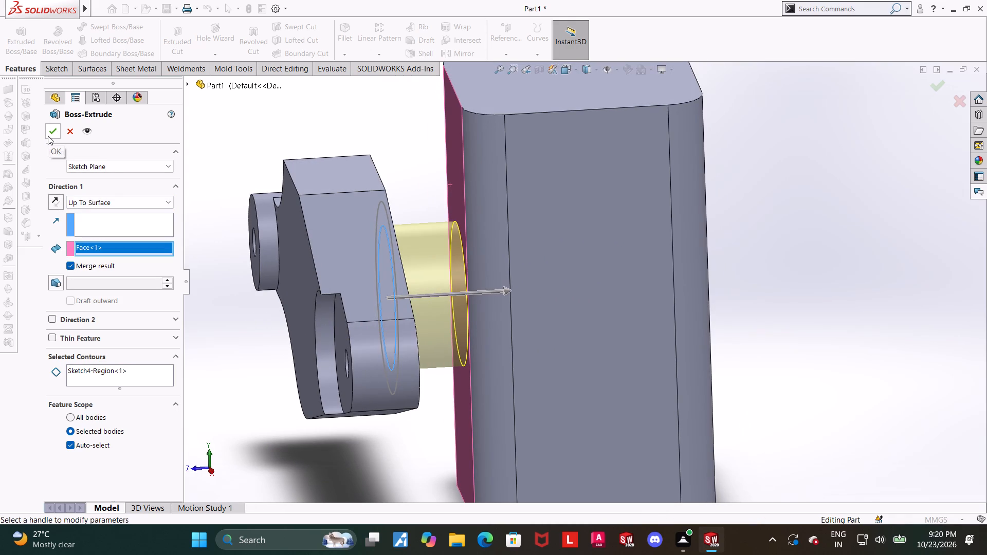
pyautogui.click(48, 136)
pyautogui.scroll(3, 972, 329)
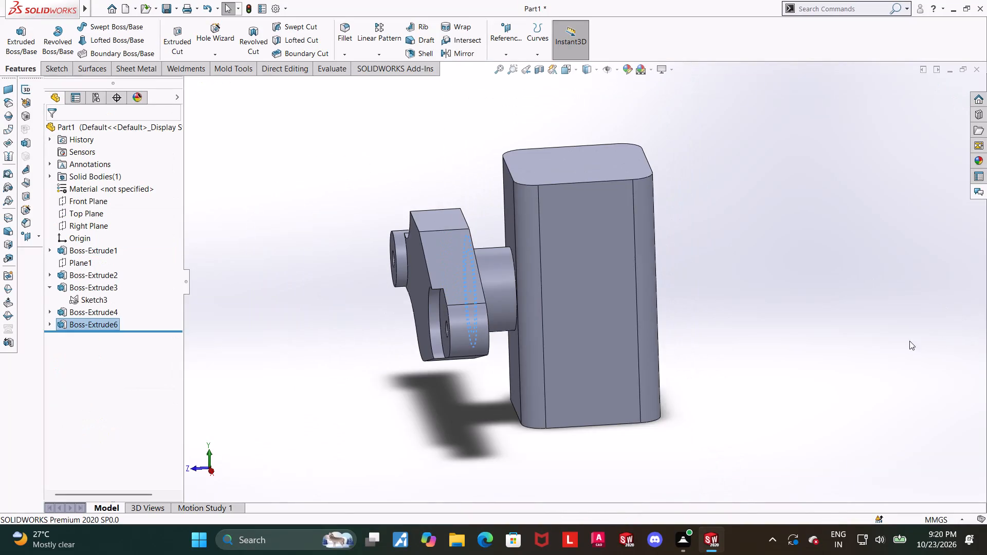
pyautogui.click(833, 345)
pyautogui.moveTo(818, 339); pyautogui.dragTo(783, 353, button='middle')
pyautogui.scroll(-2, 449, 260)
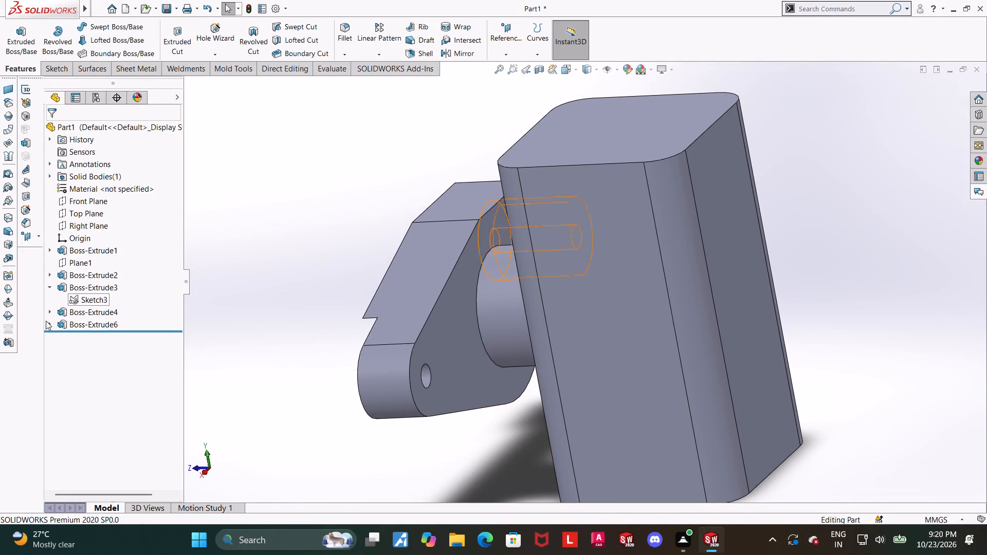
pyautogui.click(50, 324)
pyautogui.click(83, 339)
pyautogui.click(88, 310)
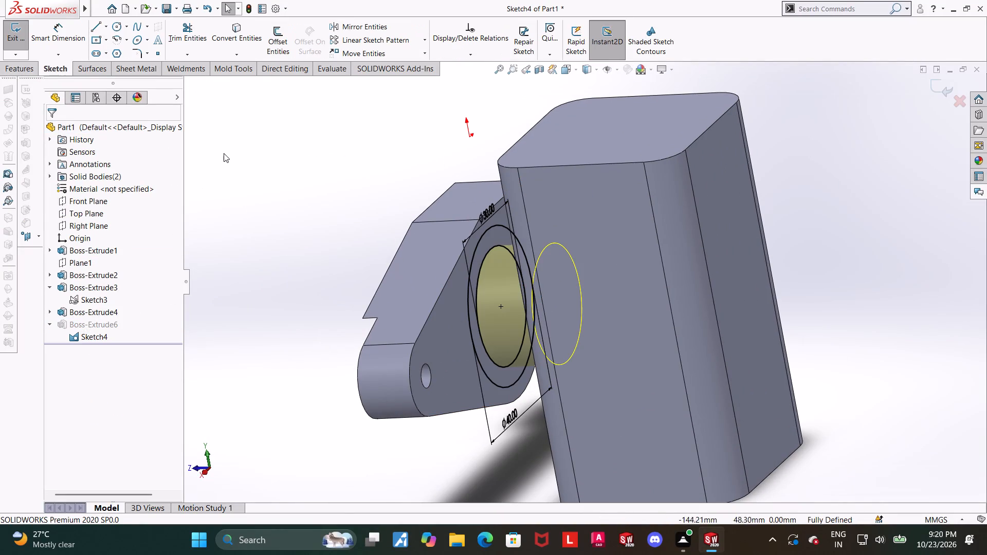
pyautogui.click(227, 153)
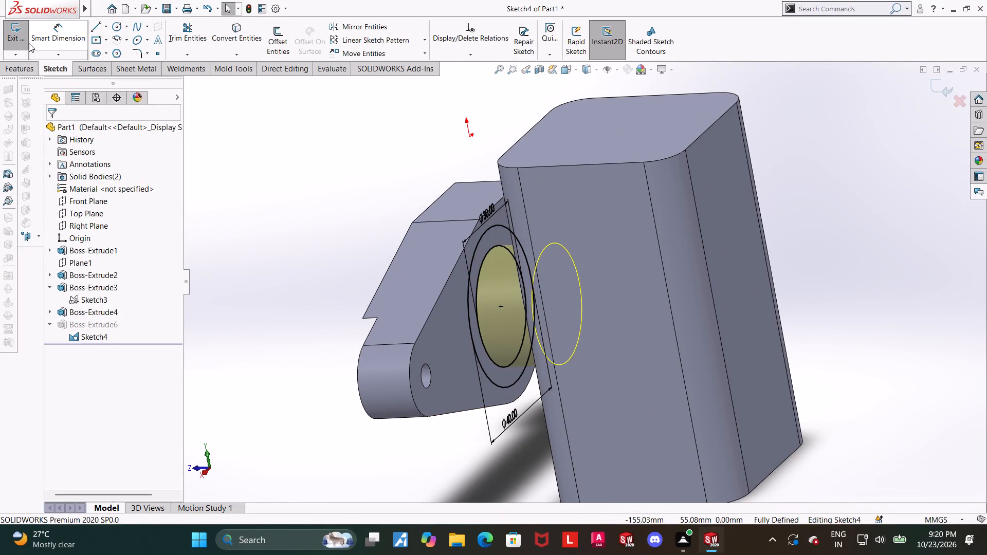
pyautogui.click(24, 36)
# Show the two-circle sketch used by the cylinder between the arm and the block.
pyautogui.click(88, 346)
pyautogui.click(88, 339)
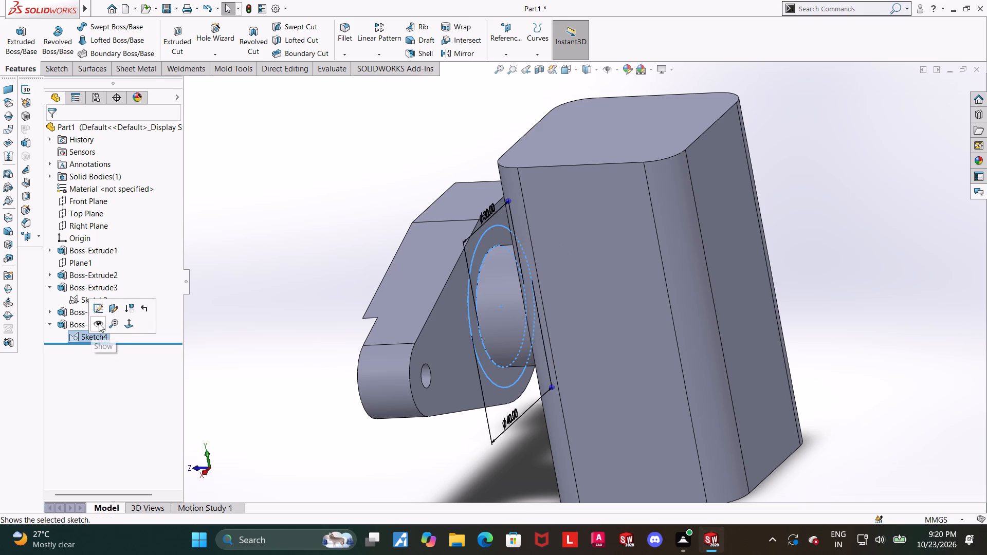
pyautogui.click(99, 323)
pyautogui.click(271, 222)
# Extrude the ring region between the 30 mm and 40 mm circles 26 mm blind toward the block, merging the result.
pyautogui.moveTo(213, 211); pyautogui.dragTo(205, 210, button='middle')
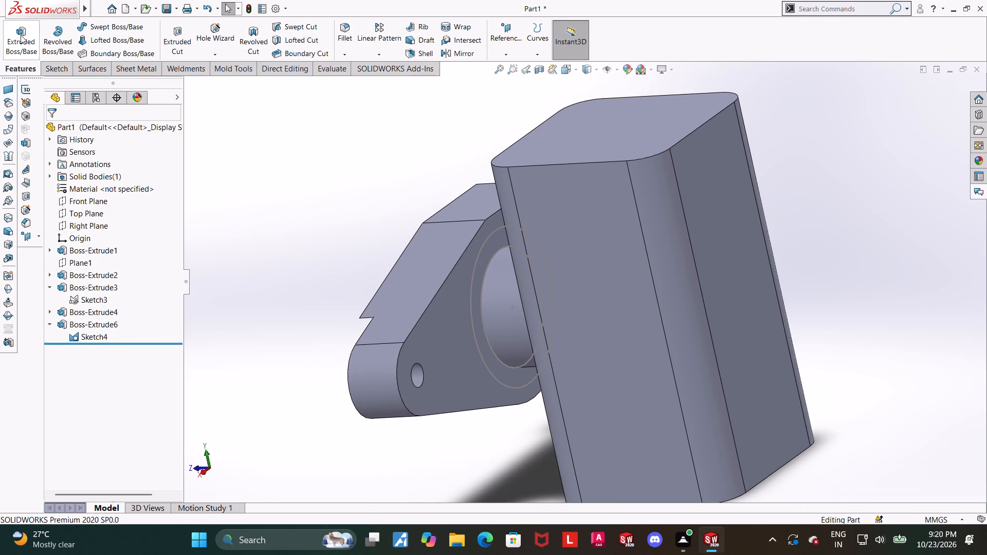
pyautogui.click(21, 35)
pyautogui.moveTo(192, 157); pyautogui.dragTo(199, 159, button='middle')
pyautogui.click(190, 85)
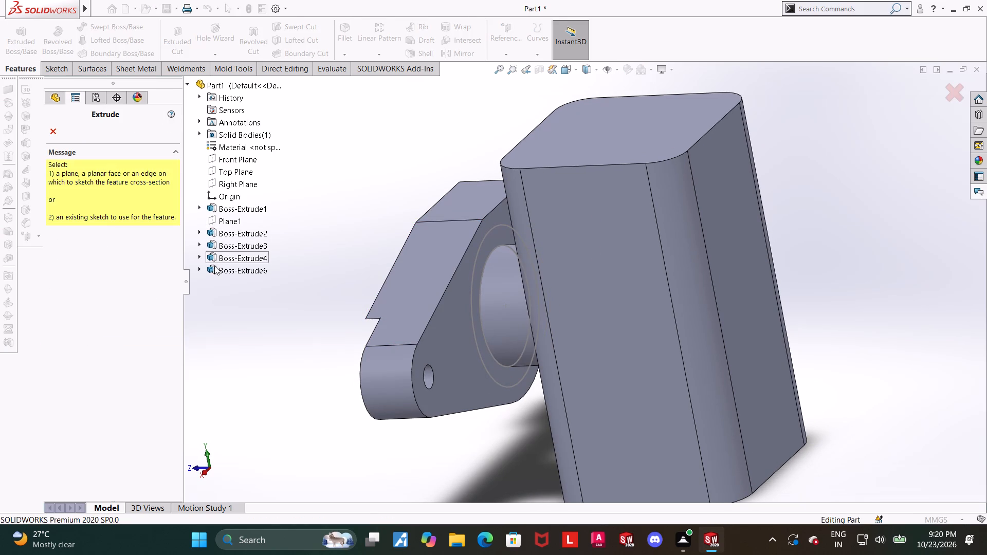
pyautogui.click(196, 272)
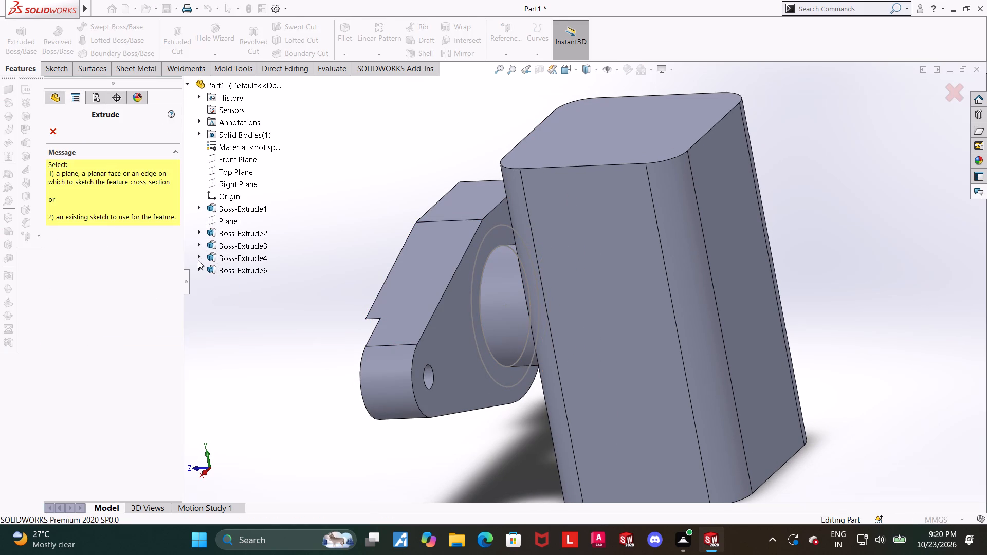
pyautogui.click(202, 267)
pyautogui.click(226, 285)
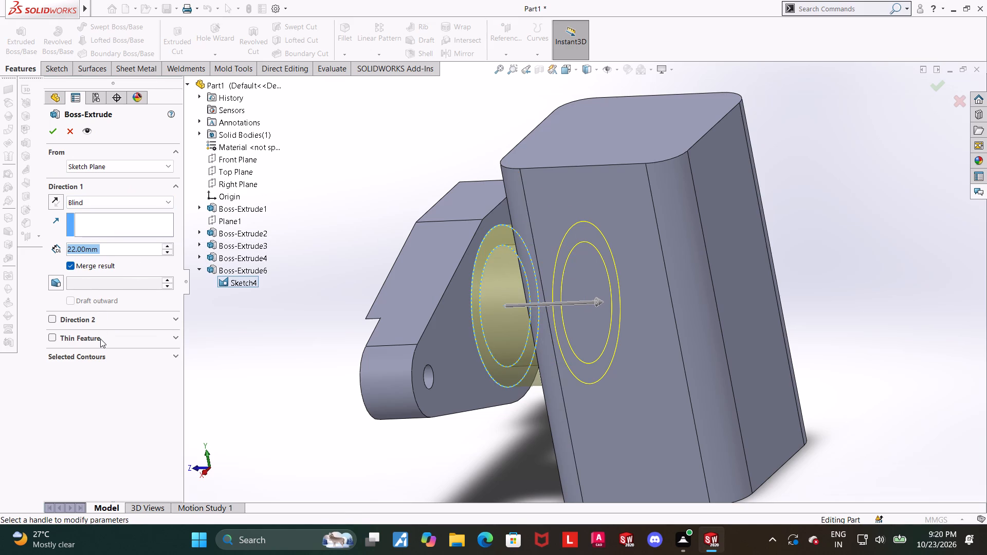
pyautogui.click(101, 354)
pyautogui.rightClick(86, 373)
pyautogui.click(116, 390)
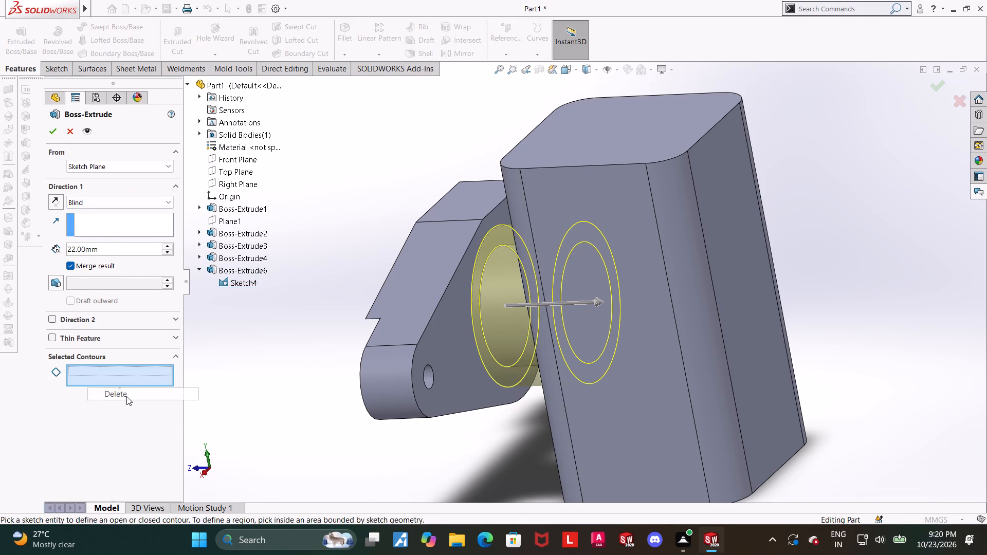
pyautogui.click(512, 377)
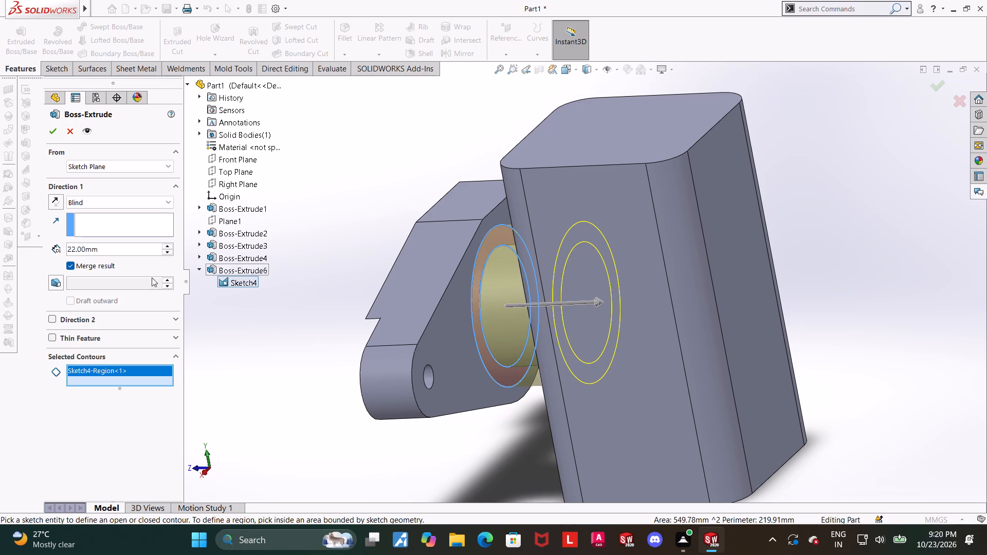
pyautogui.moveTo(132, 253); pyautogui.dragTo(7, 252)
pyautogui.write('26')
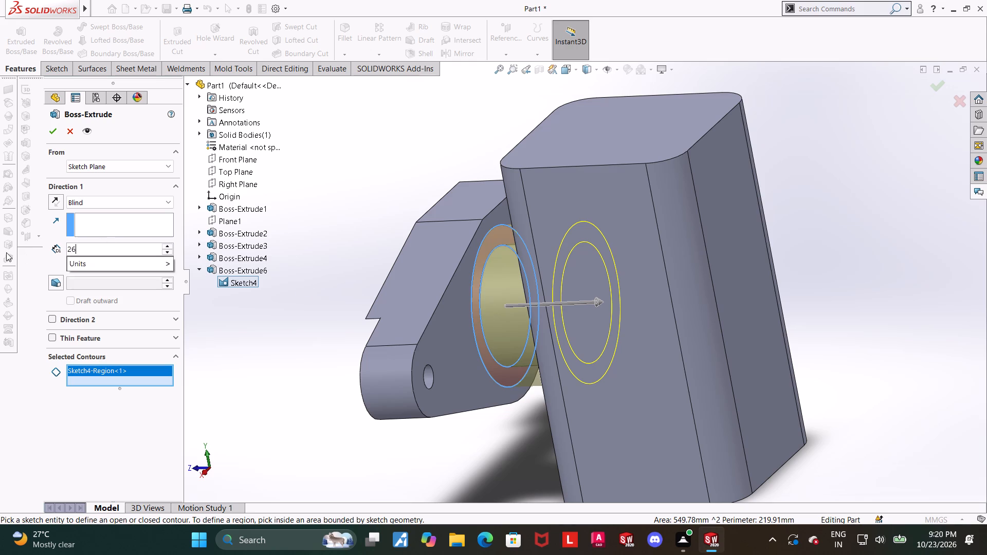
pyautogui.press('Return')
pyautogui.press('\\')
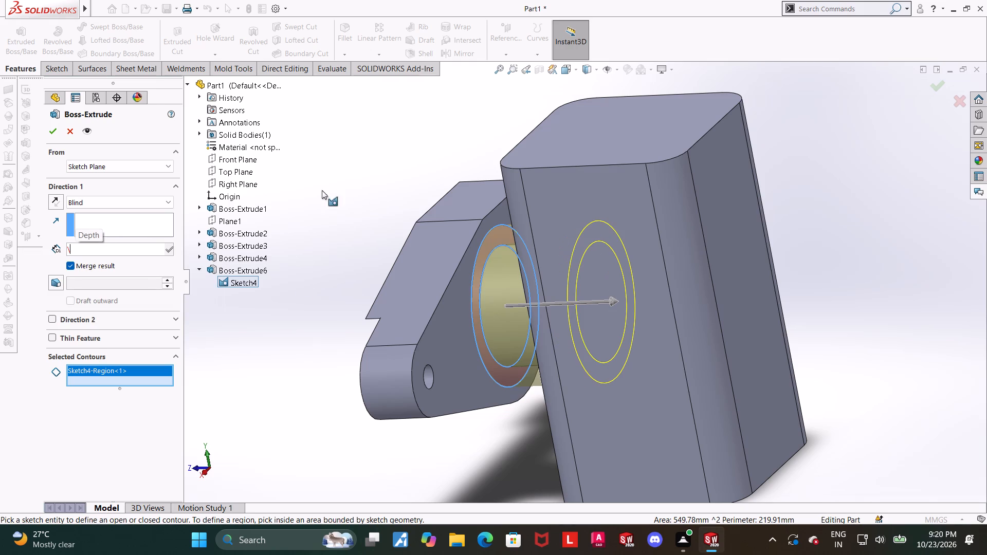
pyautogui.press('BackSpace')
pyautogui.write('26')
pyautogui.press('Return')
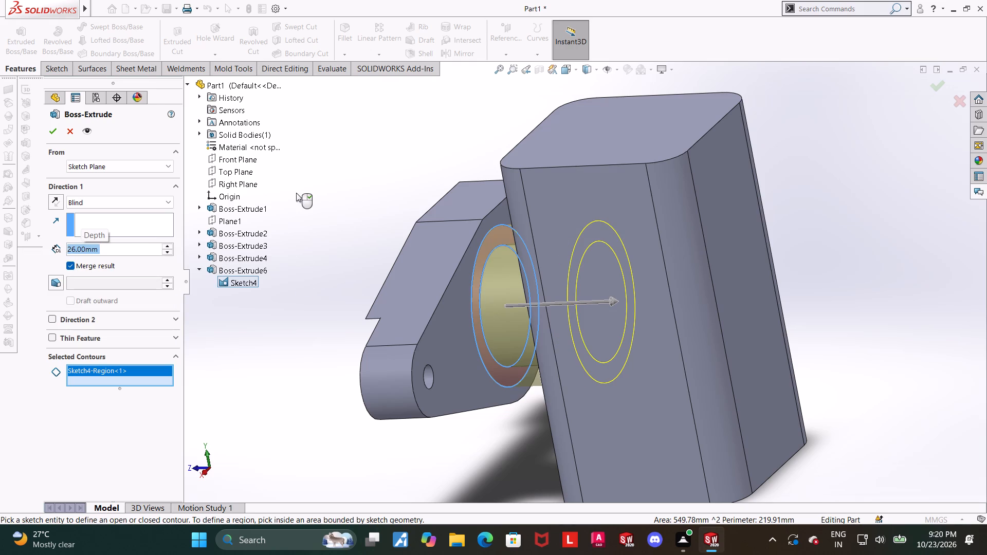
pyautogui.click(49, 131)
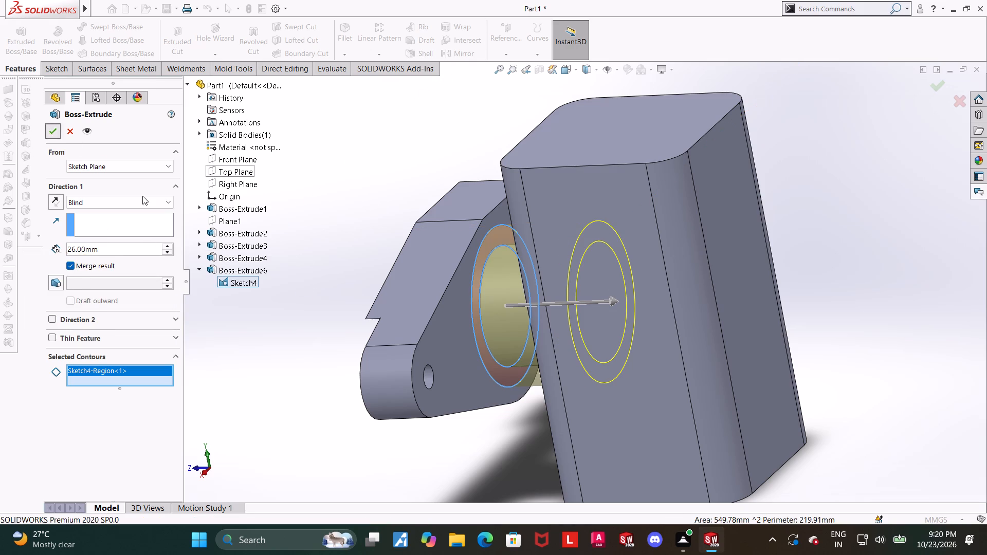
# Examine the ring extrusion and its connection to the arm and the block from several angles.
pyautogui.click(245, 339)
pyautogui.middleClick(244, 341)
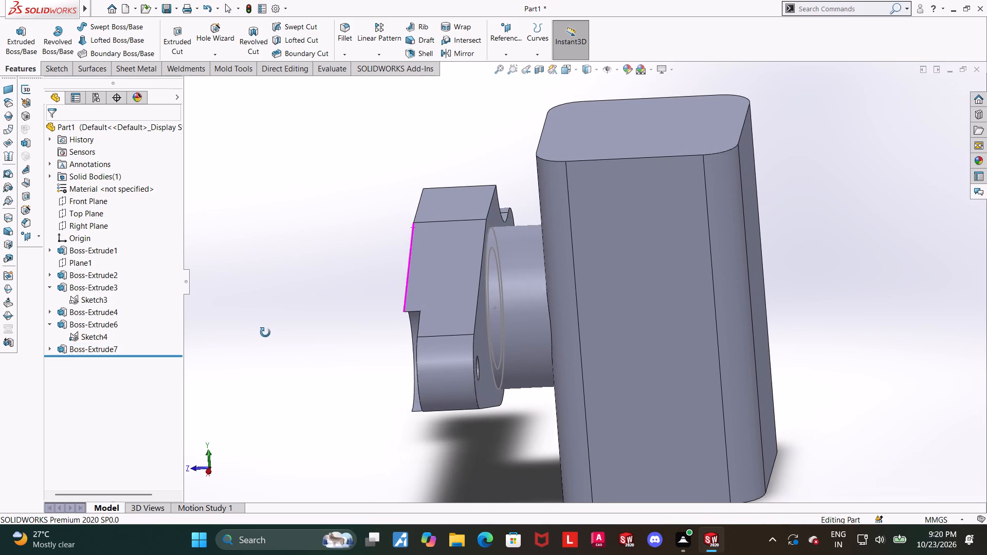
pyautogui.scroll(1, 246, 322)
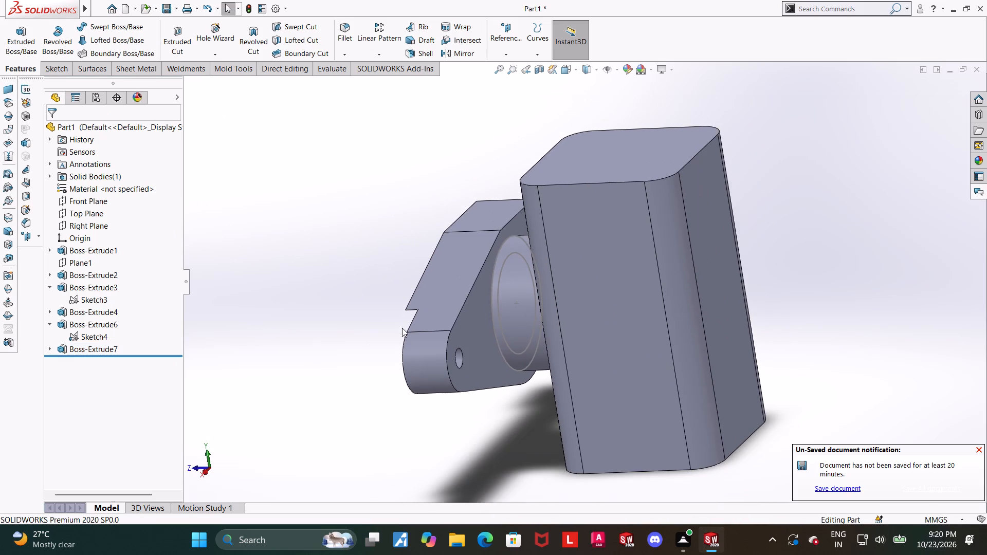
pyautogui.moveTo(406, 328); pyautogui.dragTo(459, 321, button='middle')
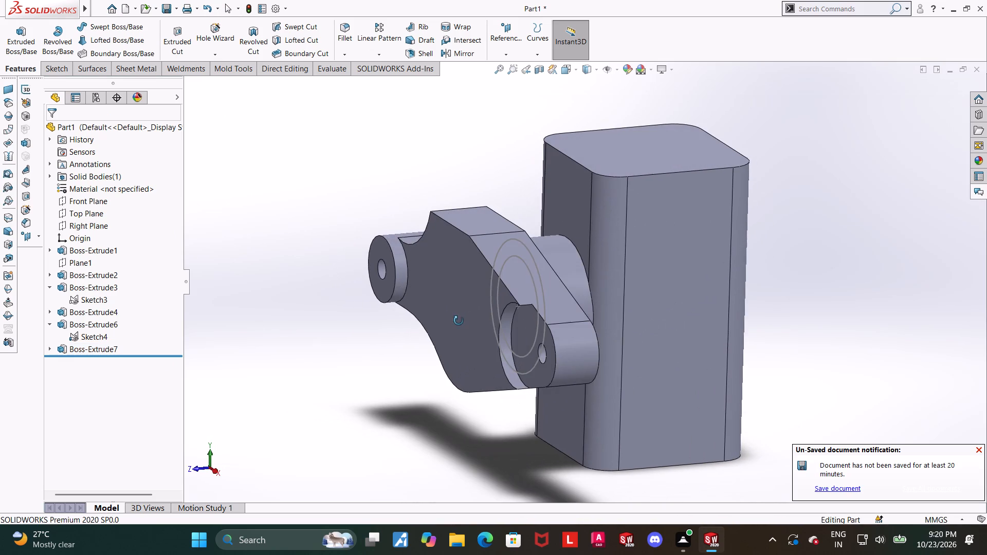
pyautogui.moveTo(459, 321); pyautogui.dragTo(458, 321, button='middle')
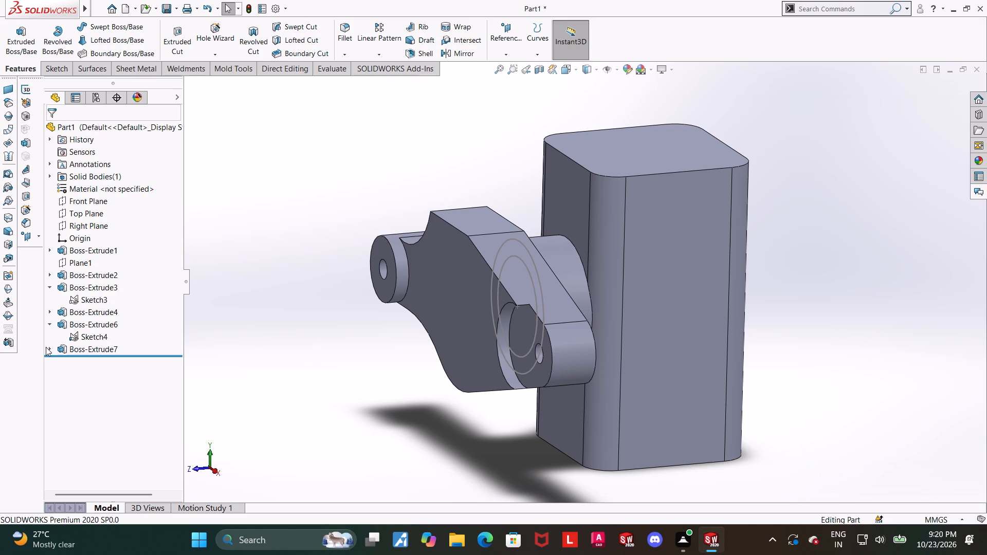
pyautogui.scroll(1, 190, 406)
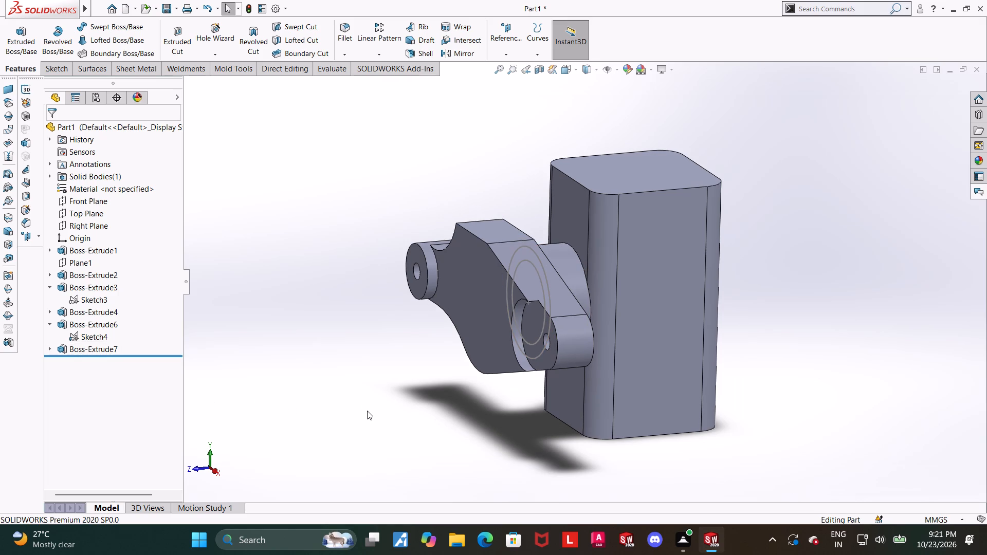
pyautogui.moveTo(467, 411); pyautogui.dragTo(412, 412, button='middle')
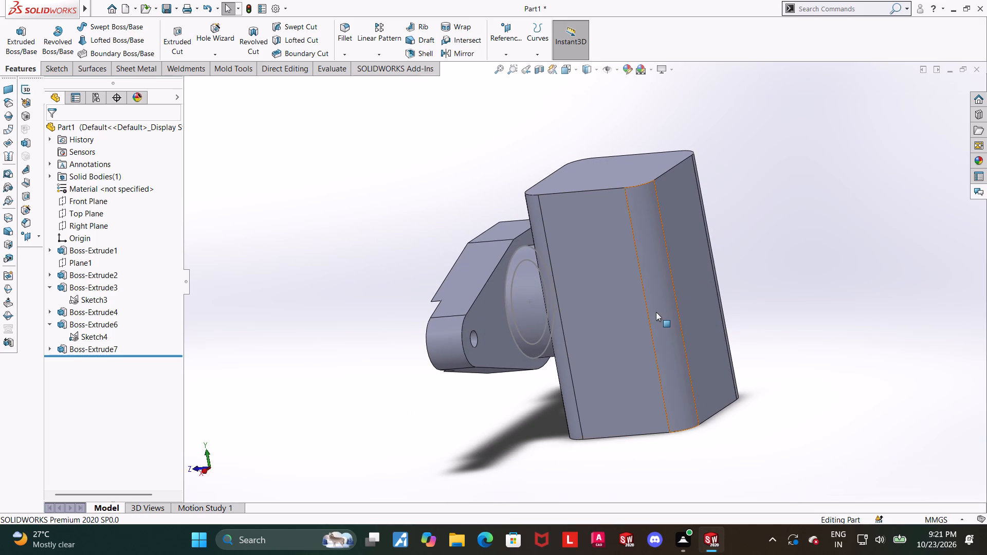
pyautogui.scroll(-2, 656, 312)
pyautogui.moveTo(689, 325); pyautogui.dragTo(694, 325, button='middle')
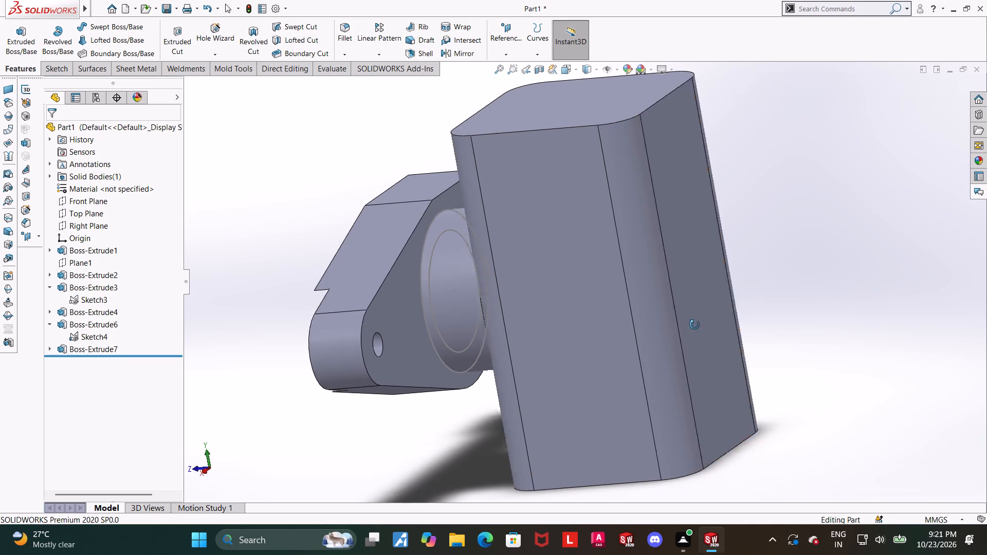
pyautogui.moveTo(694, 325); pyautogui.dragTo(731, 316, button='middle')
pyautogui.moveTo(637, 316); pyautogui.dragTo(658, 320, button='middle')
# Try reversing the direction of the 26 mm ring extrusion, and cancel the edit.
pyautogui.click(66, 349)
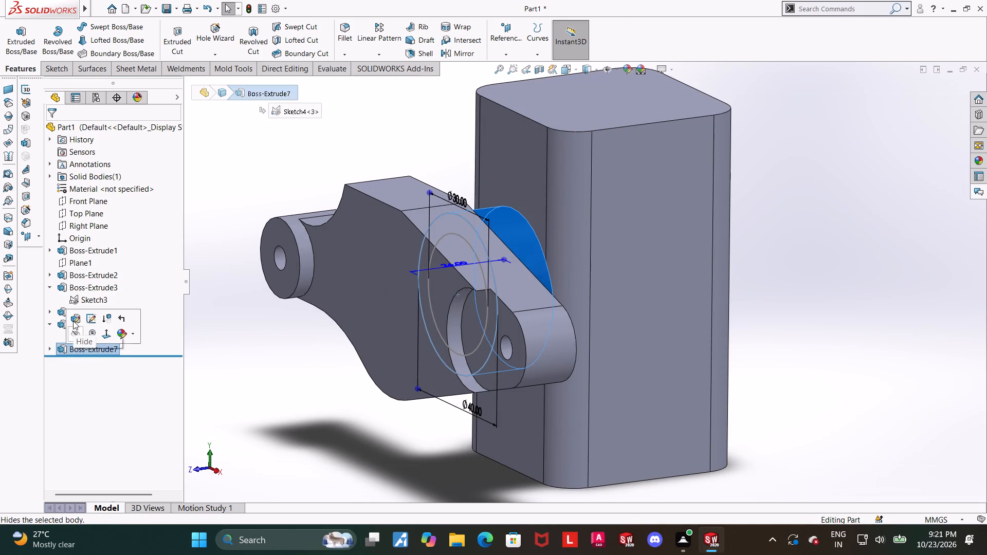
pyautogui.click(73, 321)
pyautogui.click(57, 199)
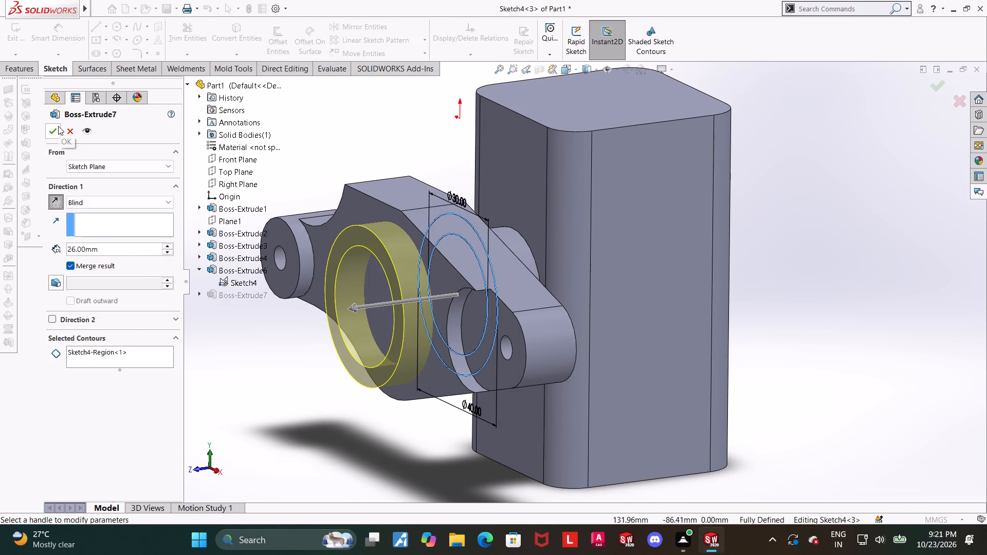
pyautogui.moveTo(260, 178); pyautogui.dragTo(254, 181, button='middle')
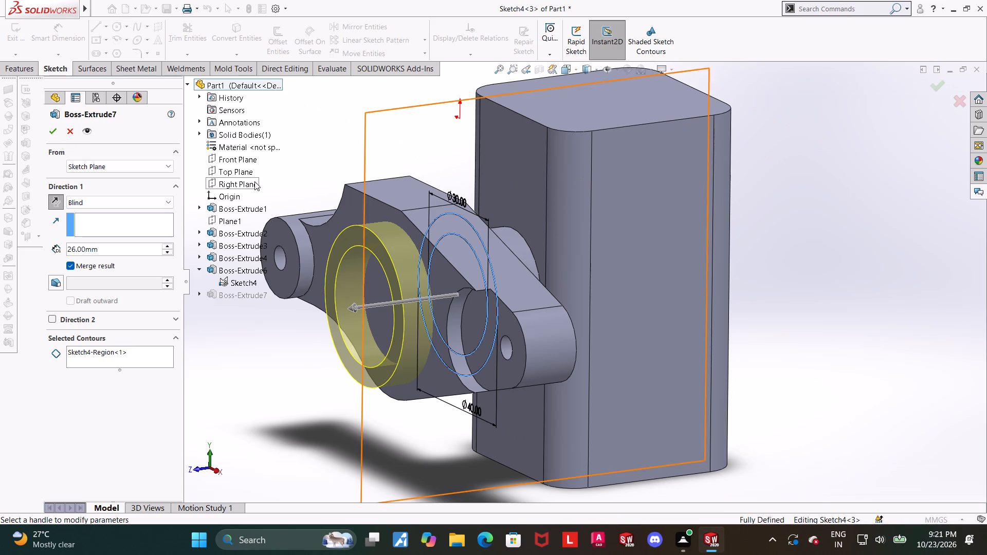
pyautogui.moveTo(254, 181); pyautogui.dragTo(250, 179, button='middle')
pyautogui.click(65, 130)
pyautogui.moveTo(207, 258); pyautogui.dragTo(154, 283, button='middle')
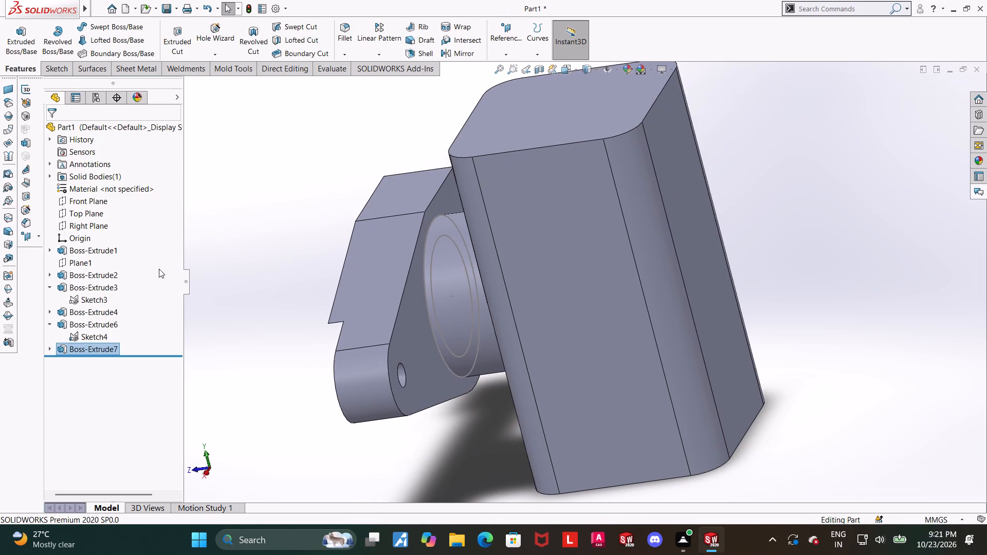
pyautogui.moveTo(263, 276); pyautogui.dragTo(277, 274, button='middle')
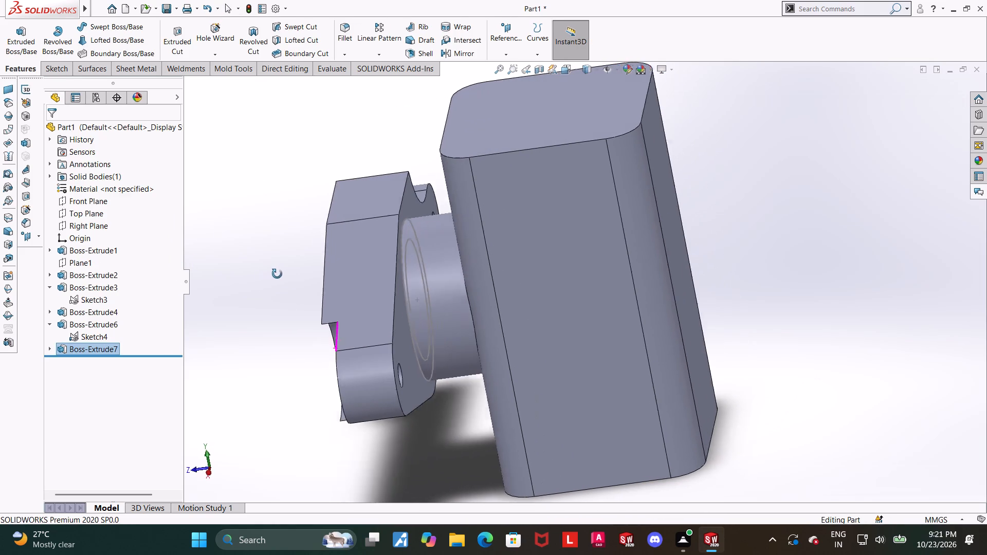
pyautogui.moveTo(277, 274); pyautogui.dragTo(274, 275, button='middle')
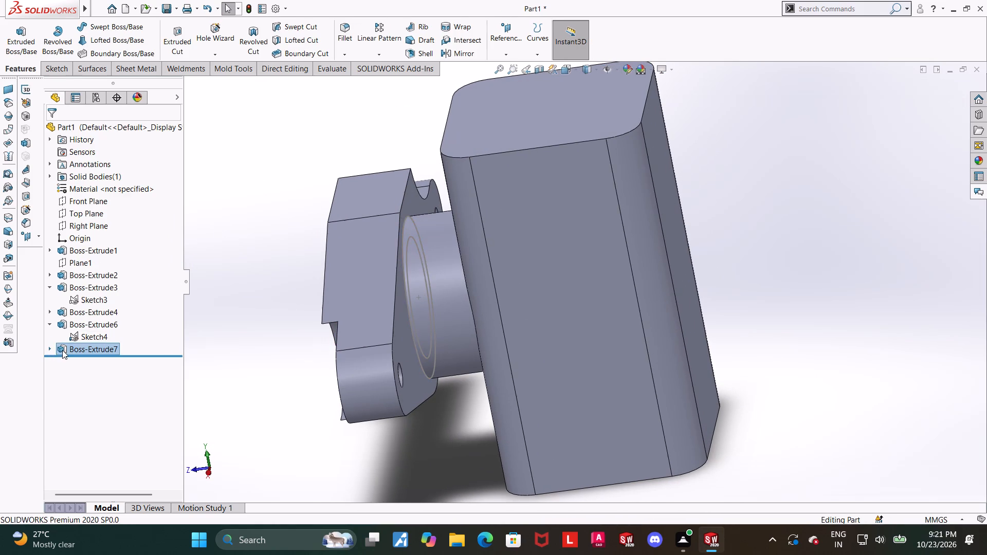
# Edit the 26 mm ring extrusion to use the full 40 mm circle contour and reverse its direction away from the block.
pyautogui.click(63, 350)
pyautogui.click(68, 321)
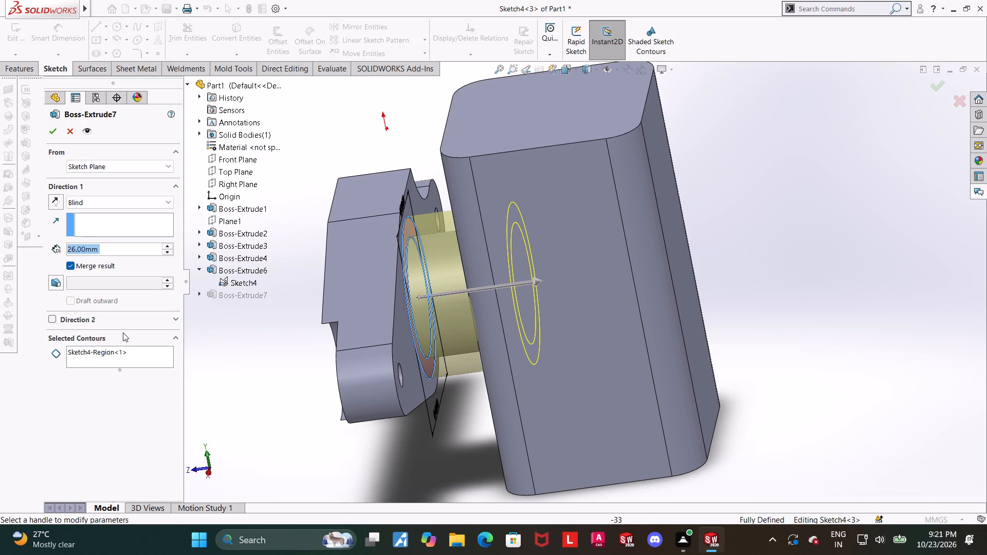
pyautogui.rightClick(108, 350)
pyautogui.click(133, 371)
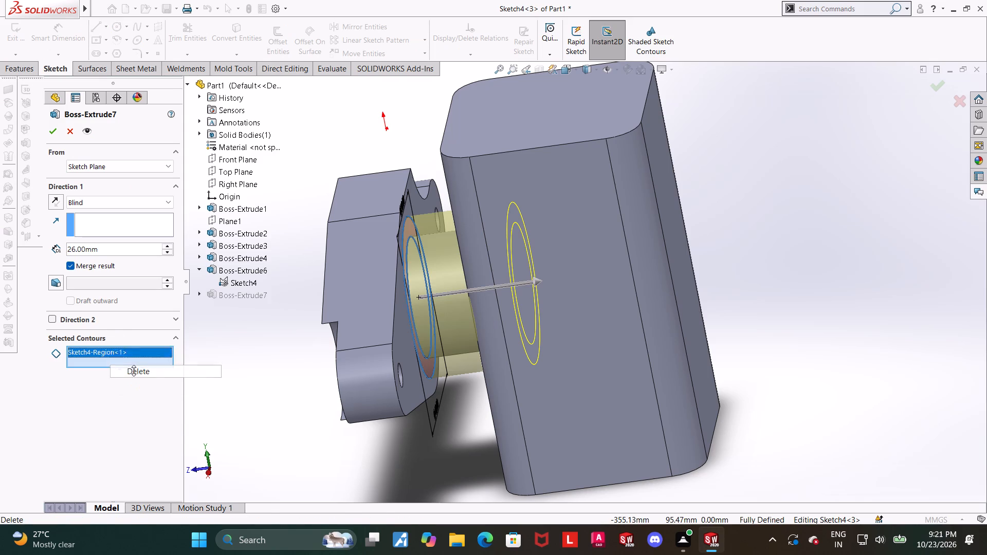
pyautogui.moveTo(310, 368); pyautogui.dragTo(289, 372, button='middle')
pyautogui.click(434, 349)
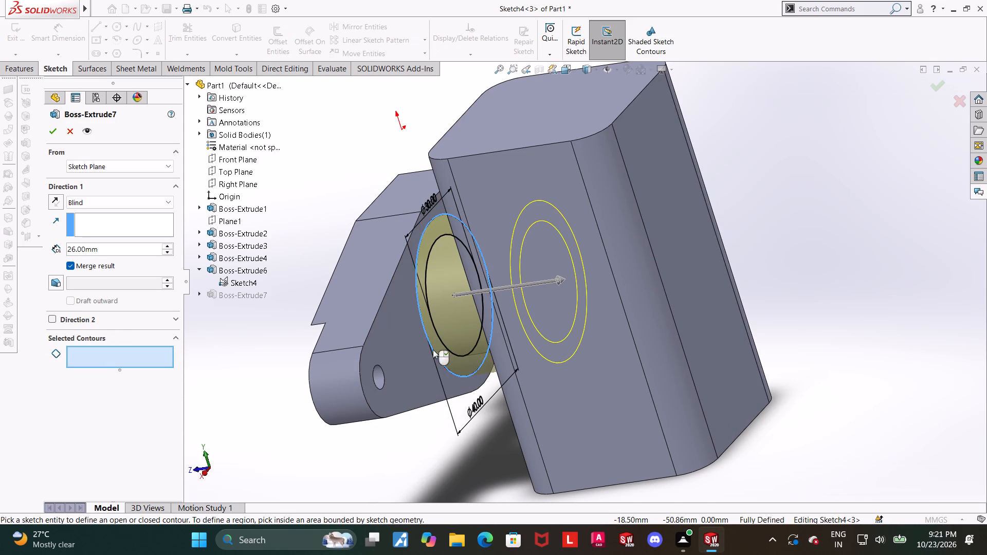
pyautogui.moveTo(373, 332); pyautogui.dragTo(420, 335, button='middle')
pyautogui.click(60, 196)
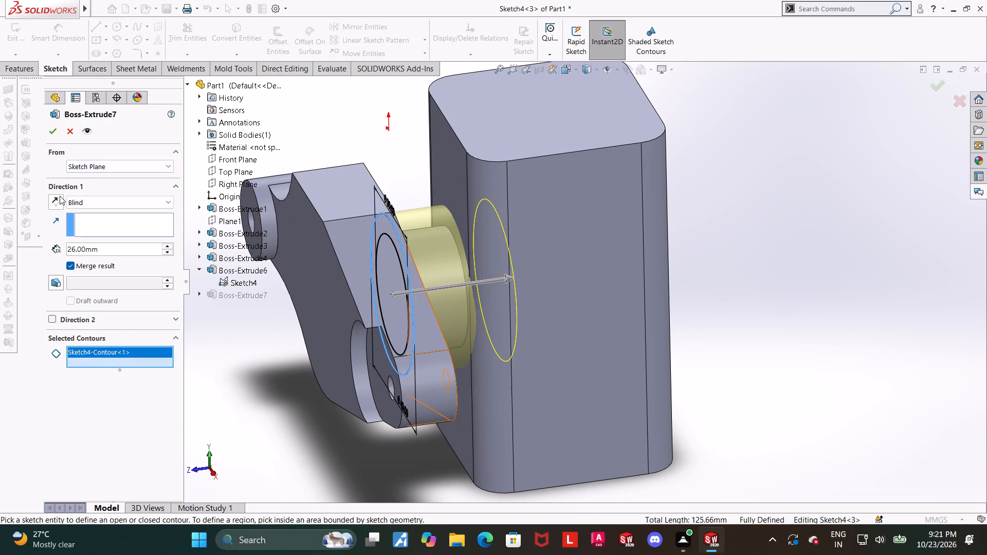
pyautogui.click(58, 127)
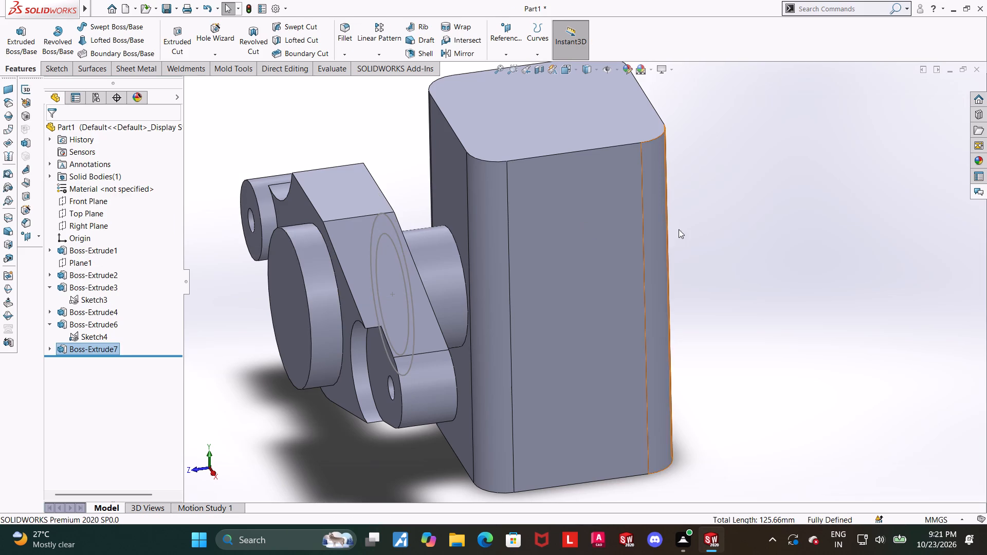
# Hide the two-circle sketch used by the extrusion on the arm.
pyautogui.click(755, 244)
pyautogui.moveTo(757, 253); pyautogui.dragTo(771, 236, button='middle')
pyautogui.click(49, 350)
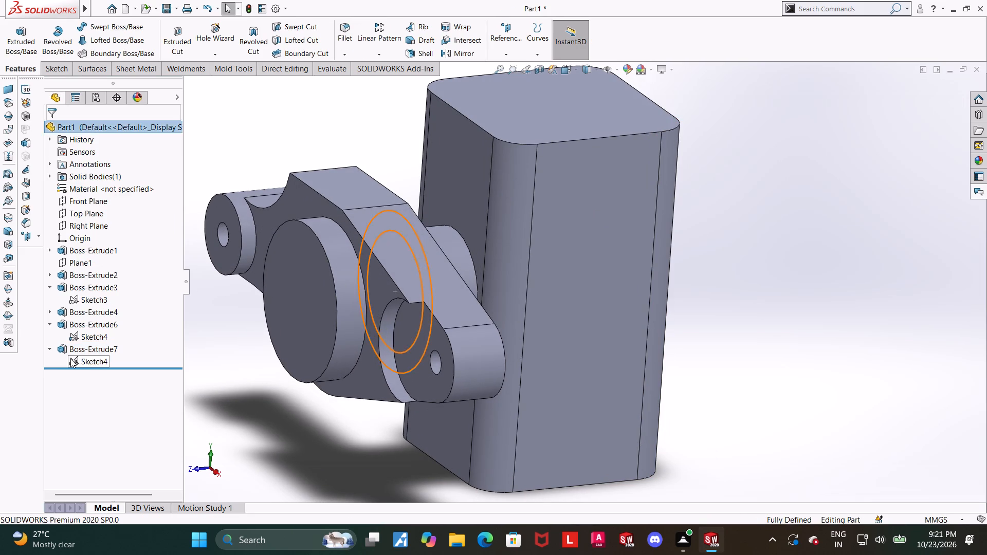
pyautogui.click(70, 359)
pyautogui.click(79, 340)
pyautogui.click(54, 349)
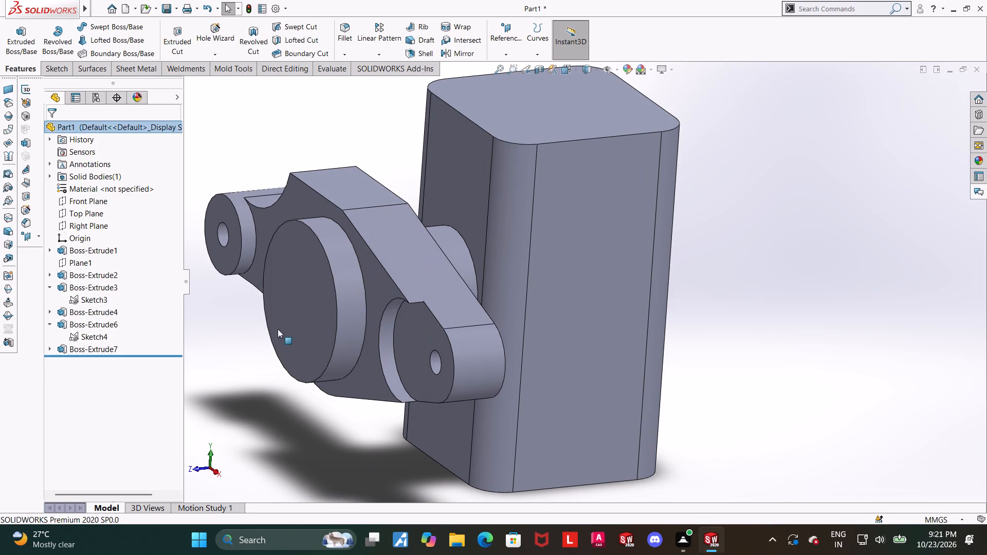
pyautogui.click(689, 324)
# Examine the 40 mm disc on the arm and the block's top and side faces from several angles.
pyautogui.scroll(4, 685, 323)
pyautogui.moveTo(483, 349); pyautogui.dragTo(511, 362, button='middle')
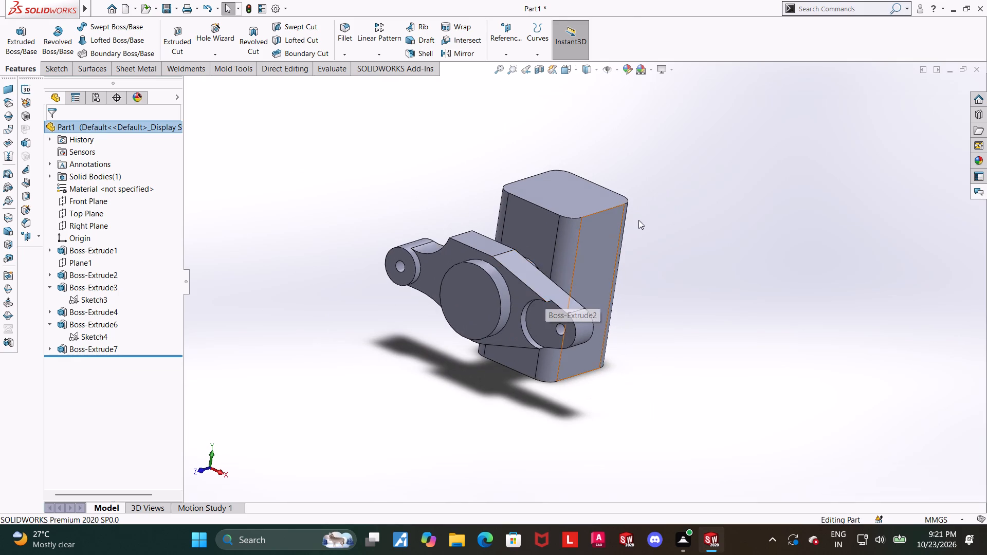
pyautogui.moveTo(639, 222); pyautogui.dragTo(631, 242, button='middle')
pyautogui.scroll(-2, 645, 222)
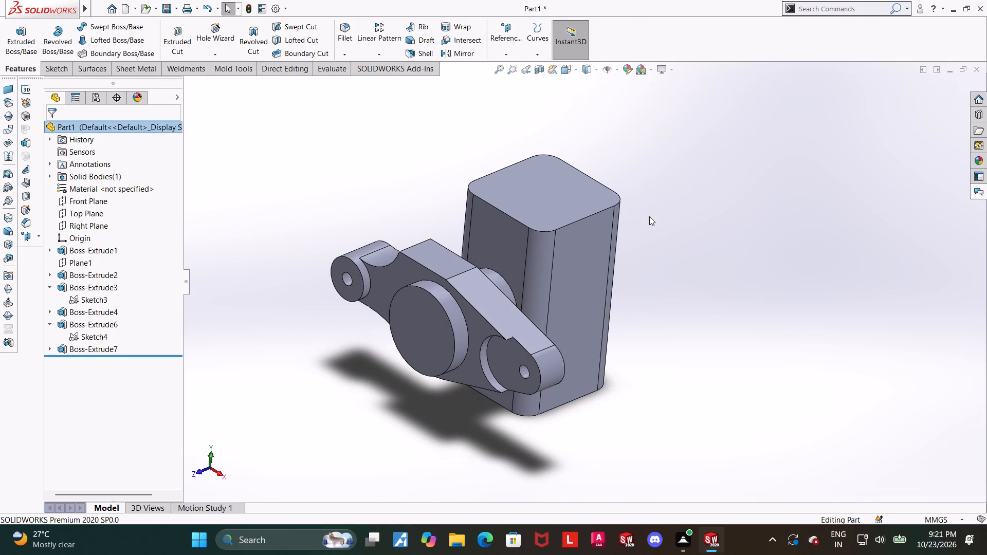
pyautogui.scroll(-1, 632, 216)
pyautogui.moveTo(608, 231); pyautogui.dragTo(645, 218, button='middle')
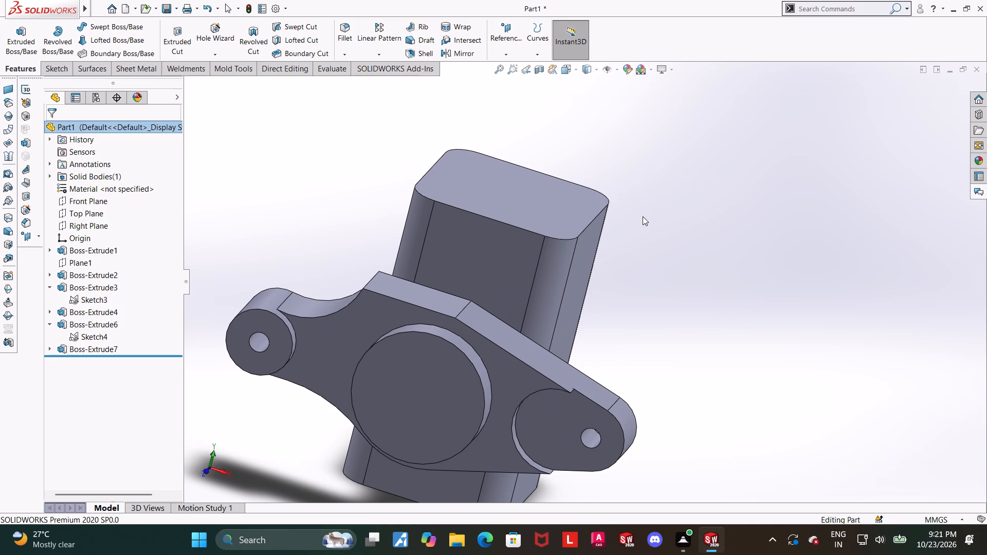
pyautogui.scroll(1, 642, 216)
pyautogui.moveTo(611, 236); pyautogui.dragTo(588, 294, button='middle')
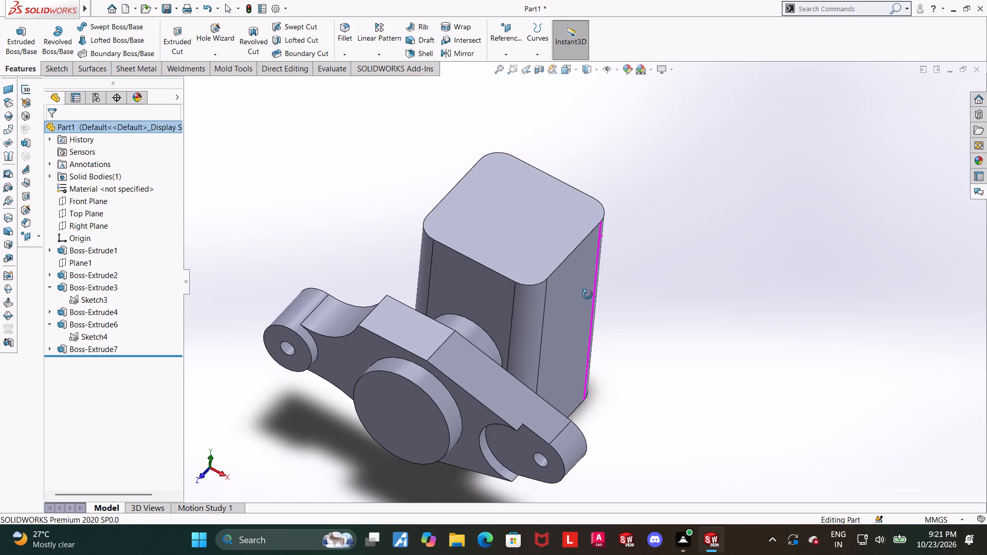
pyautogui.moveTo(588, 294); pyautogui.dragTo(588, 296, button='middle')
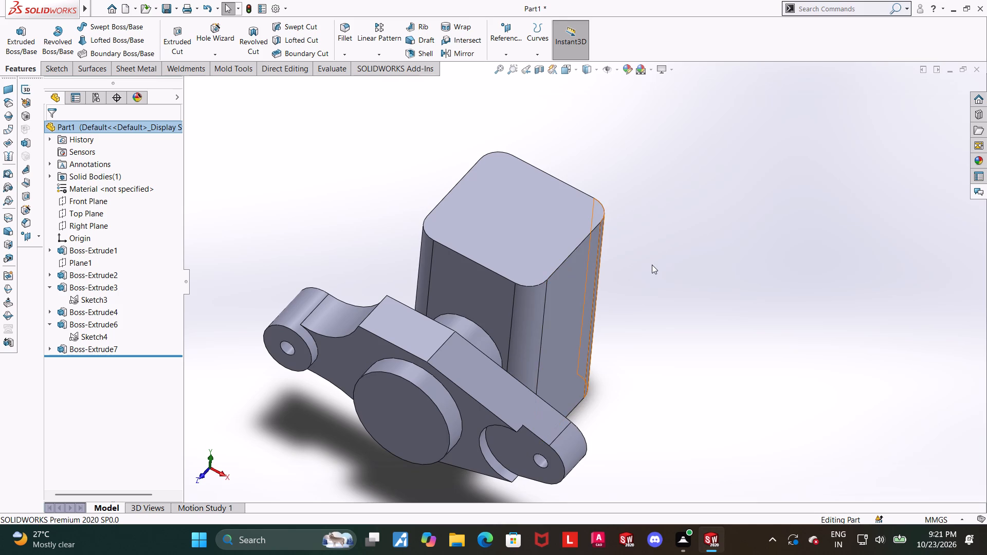
pyautogui.click(665, 279)
pyautogui.scroll(2, 662, 283)
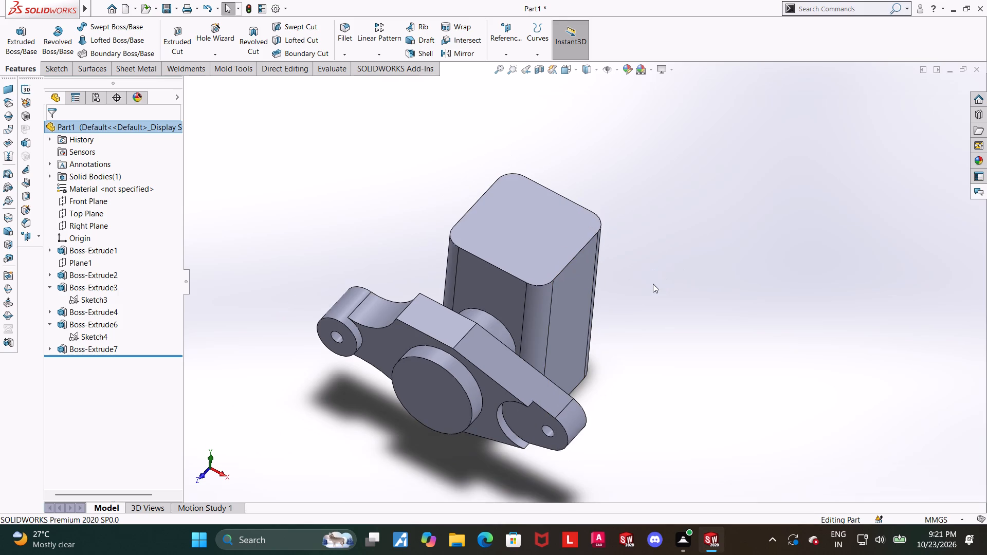
pyautogui.scroll(-2, 652, 284)
pyautogui.scroll(-1, 499, 233)
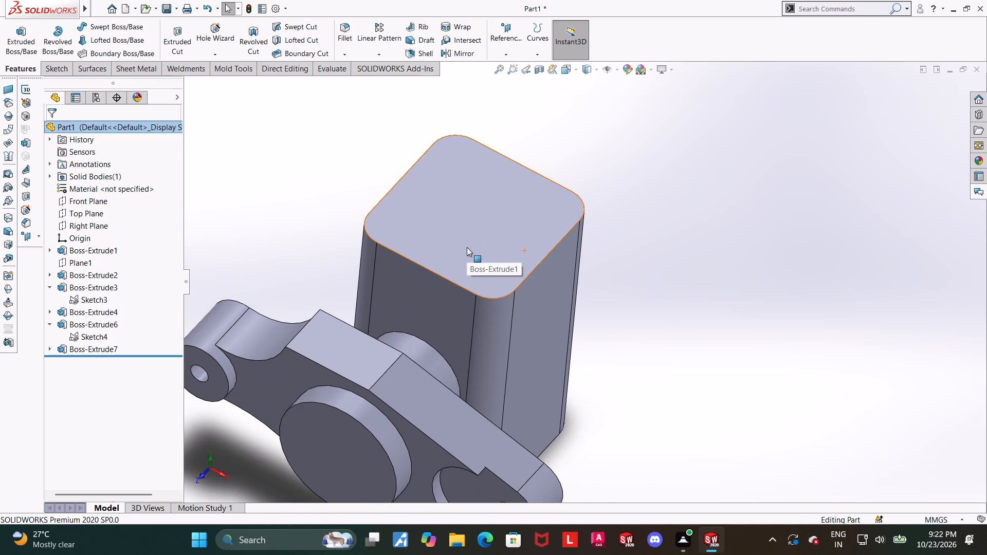
pyautogui.moveTo(463, 249); pyautogui.dragTo(469, 215, button='middle')
pyautogui.scroll(2, 473, 238)
pyautogui.scroll(-2, 525, 257)
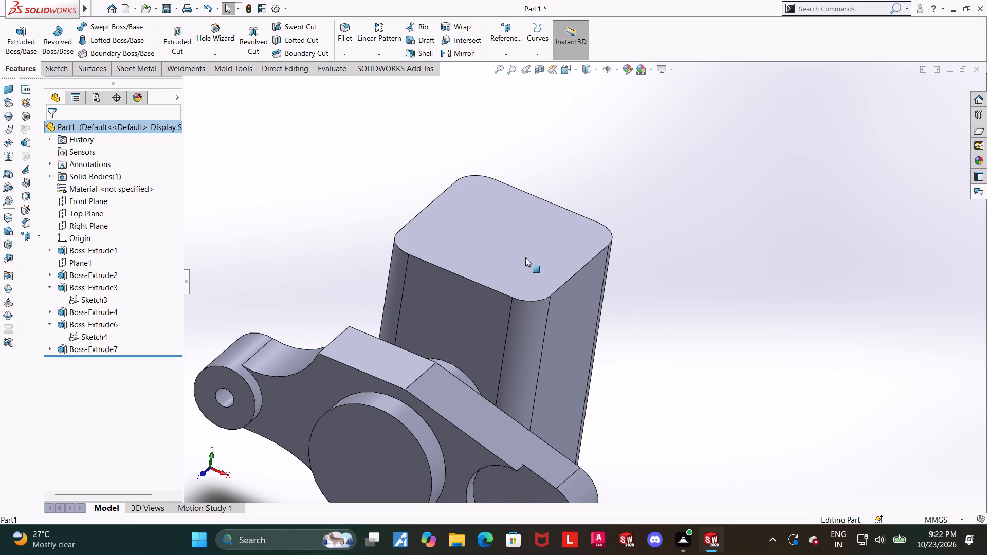
pyautogui.scroll(1, 525, 257)
pyautogui.moveTo(646, 340); pyautogui.dragTo(654, 285, button='middle')
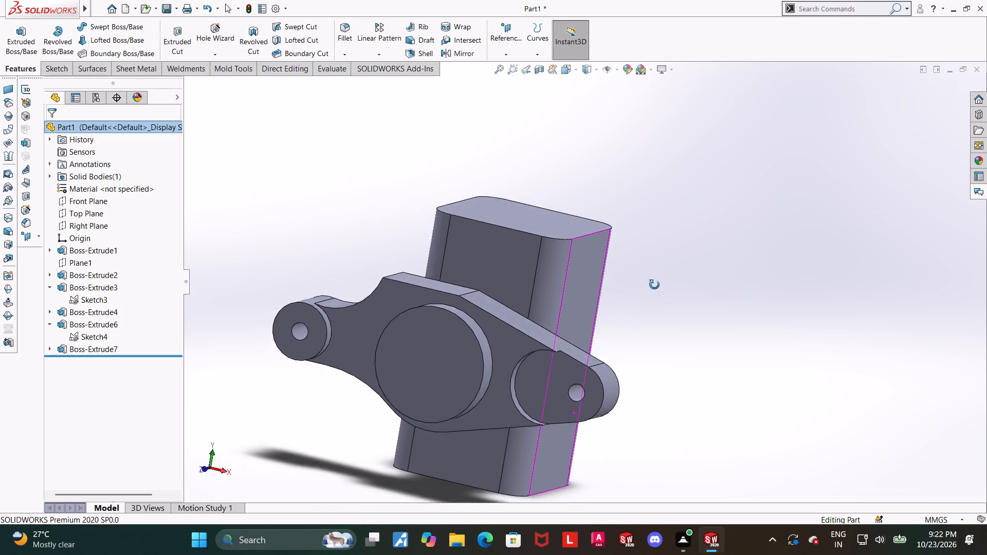
pyautogui.moveTo(654, 285); pyautogui.dragTo(658, 279, button='middle')
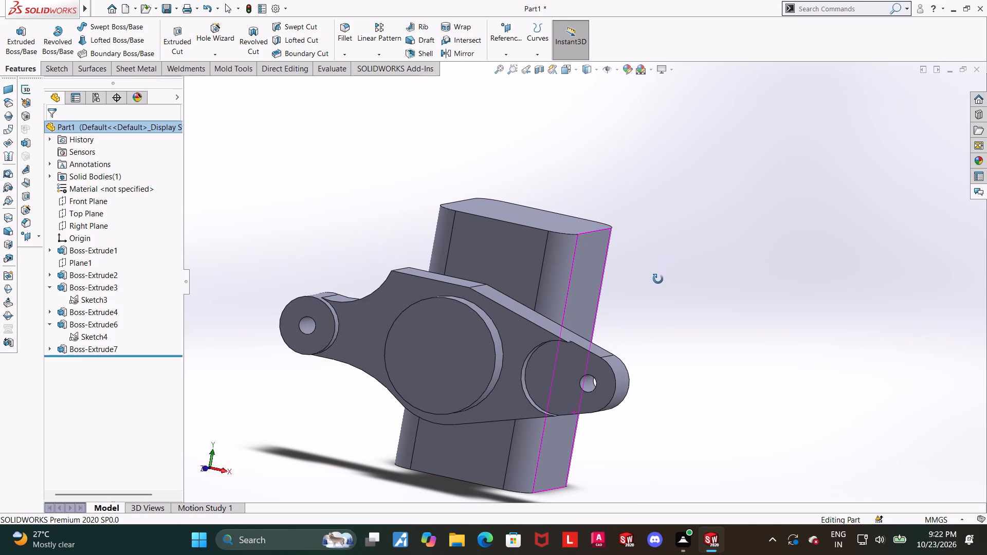
pyautogui.moveTo(658, 279); pyautogui.dragTo(610, 305, button='middle')
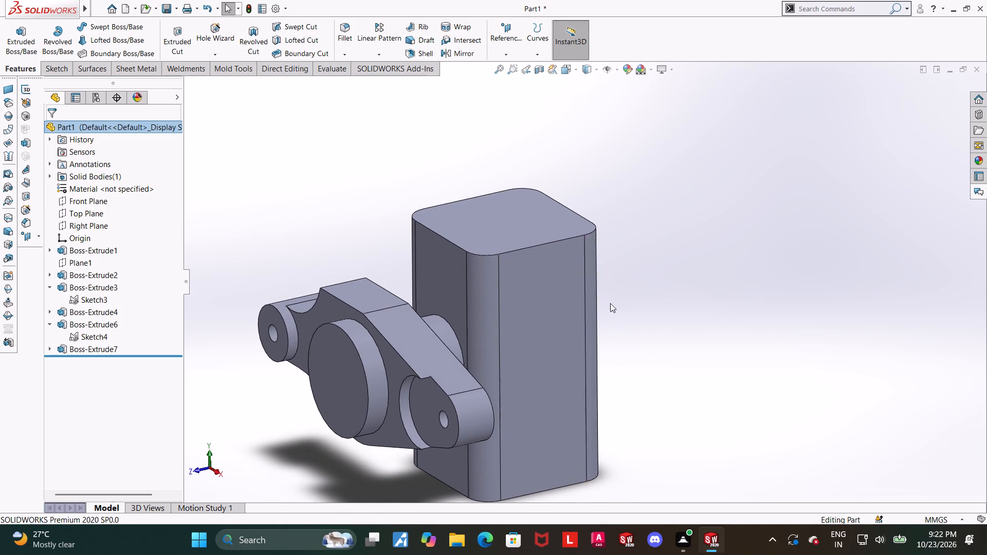
# Start a new sketch on the block's top face and view it straight on.
pyautogui.click(521, 215)
pyautogui.click(564, 191)
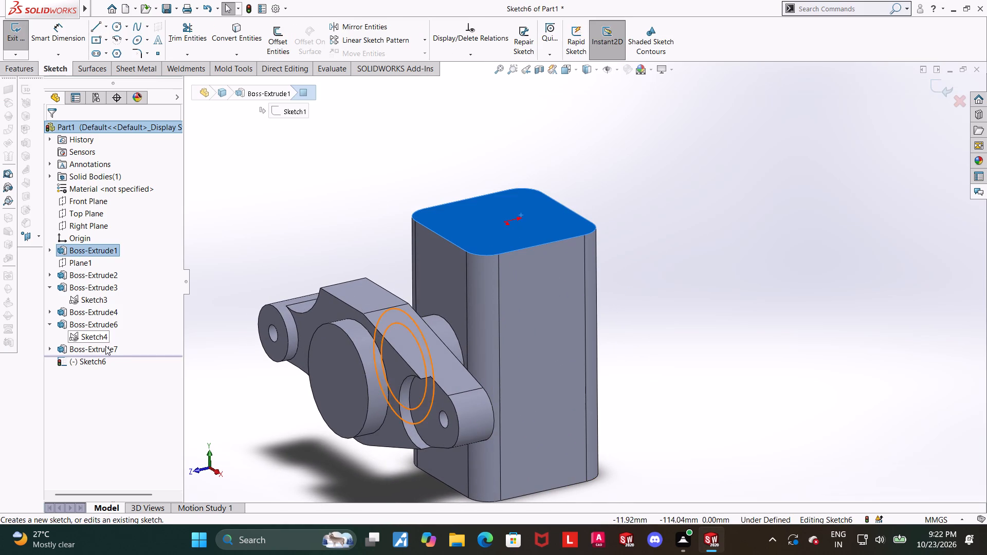
pyautogui.click(100, 362)
pyautogui.click(125, 345)
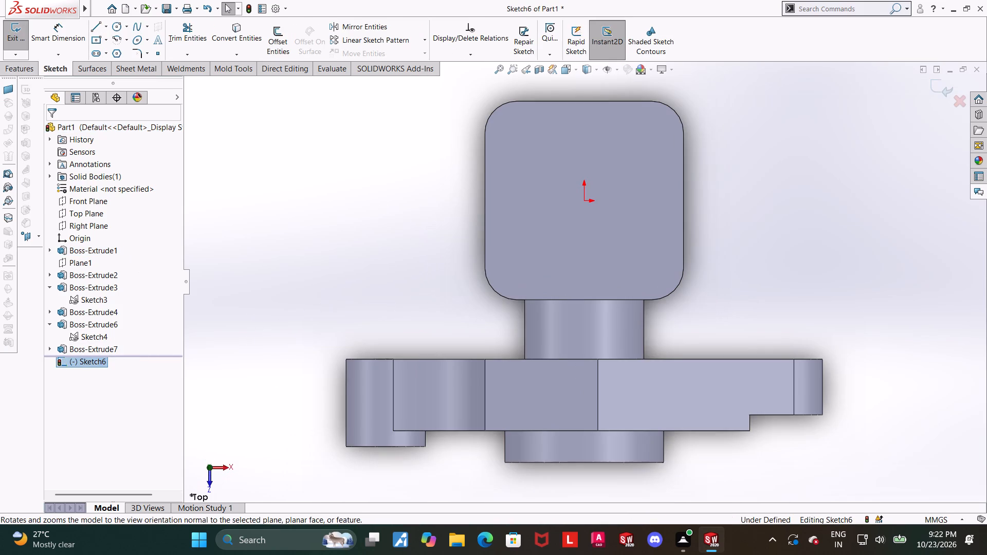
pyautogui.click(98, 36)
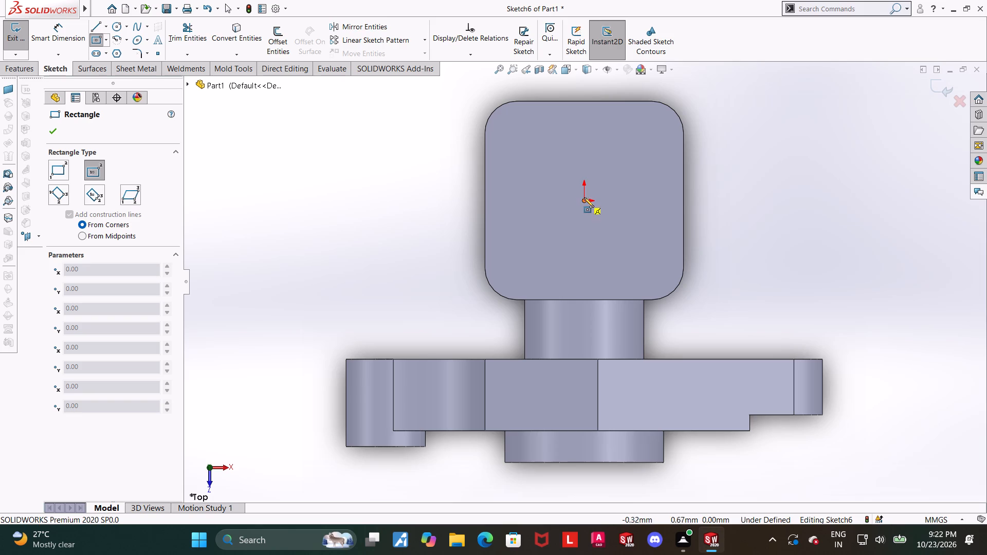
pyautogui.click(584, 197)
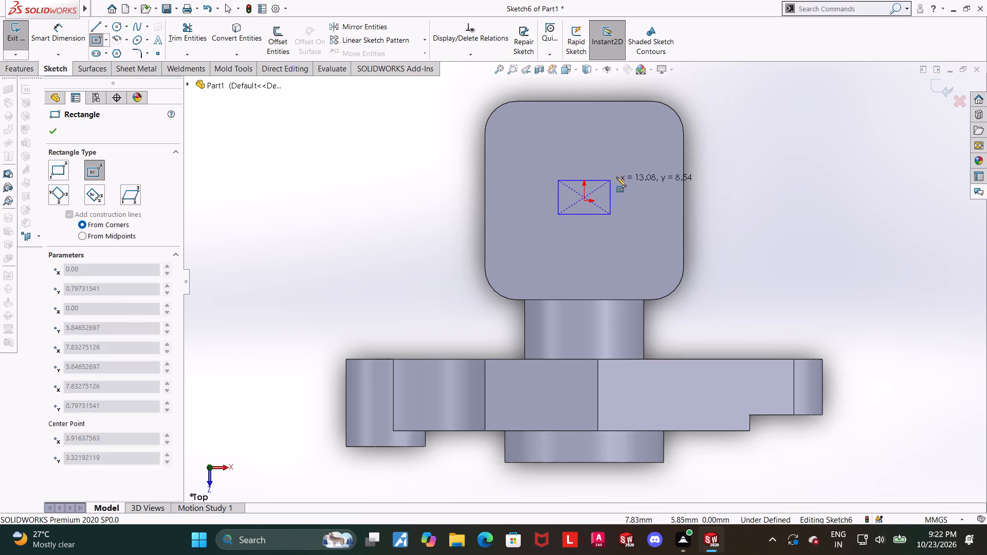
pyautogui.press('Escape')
# Sketch a center rectangle about 37 mm high from the origin, inside the block's top face.
pyautogui.click(95, 41)
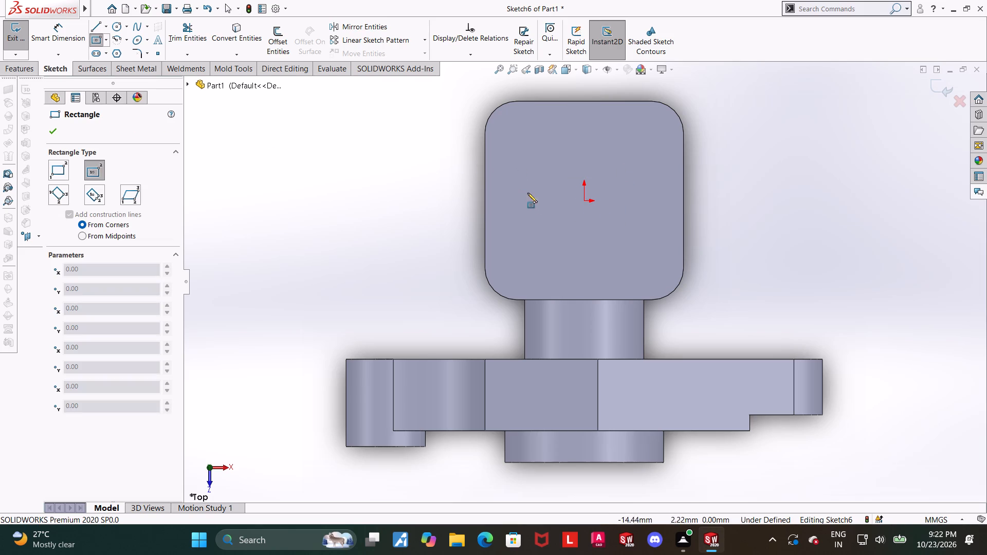
pyautogui.click(583, 202)
pyautogui.click(655, 127)
pyautogui.press('Escape')
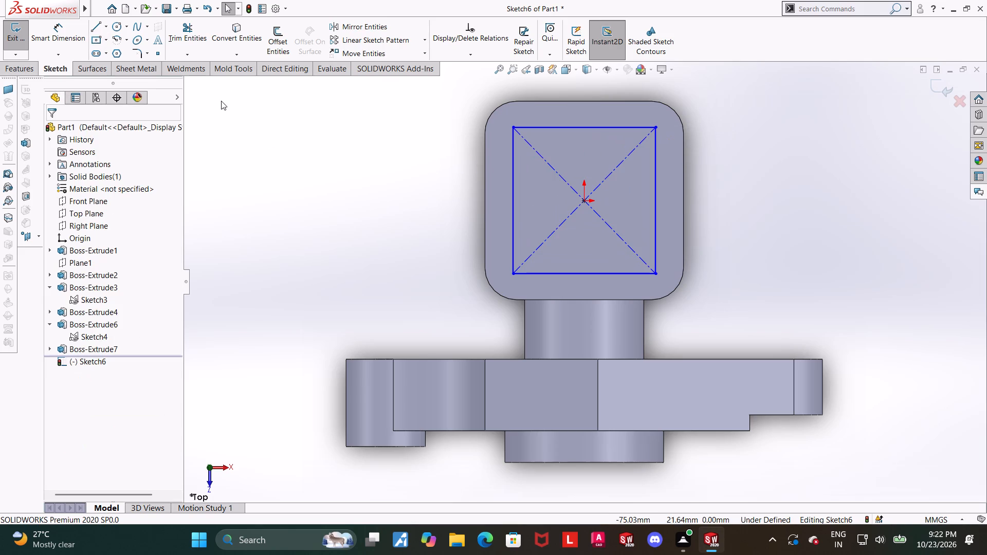
pyautogui.press('Escape')
# Sketch a second center rectangle about 23 mm by 15 mm from the origin, inside the first rectangle.
pyautogui.click(101, 41)
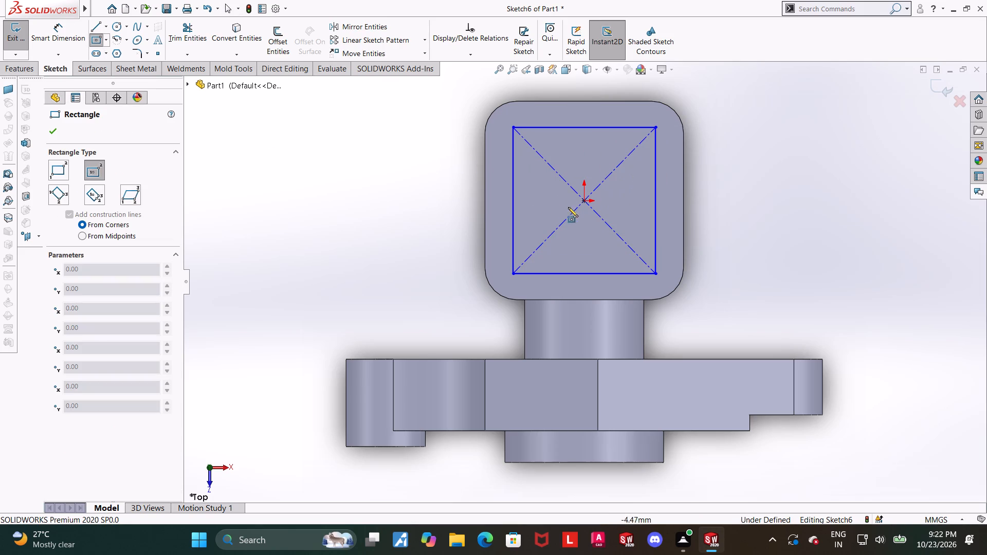
pyautogui.click(584, 201)
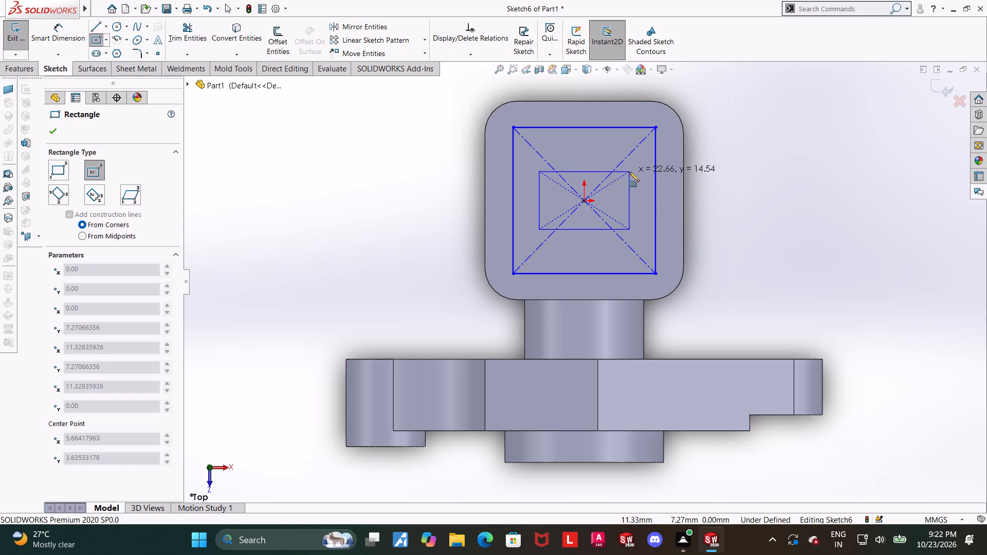
pyautogui.click(629, 172)
pyautogui.press('Escape')
pyautogui.scroll(-1, 689, 201)
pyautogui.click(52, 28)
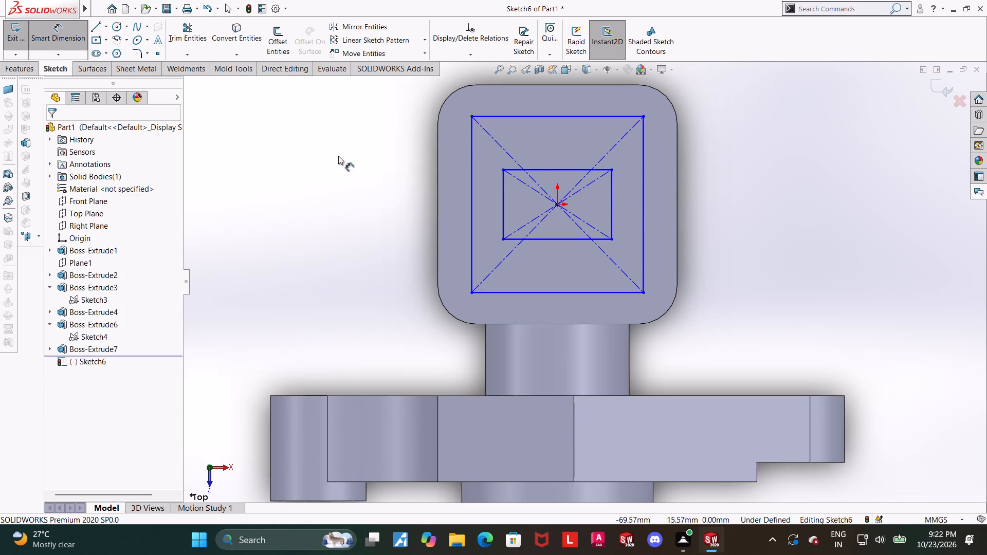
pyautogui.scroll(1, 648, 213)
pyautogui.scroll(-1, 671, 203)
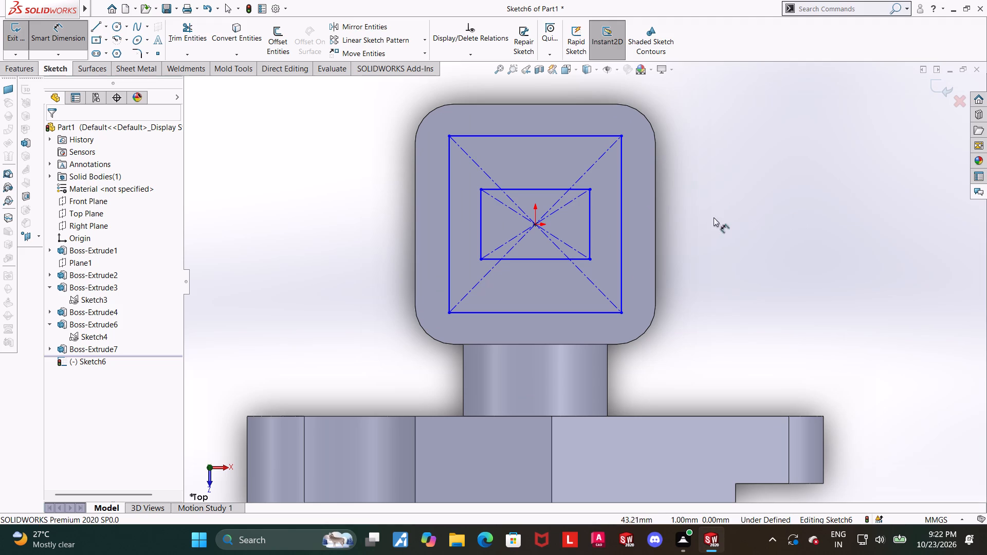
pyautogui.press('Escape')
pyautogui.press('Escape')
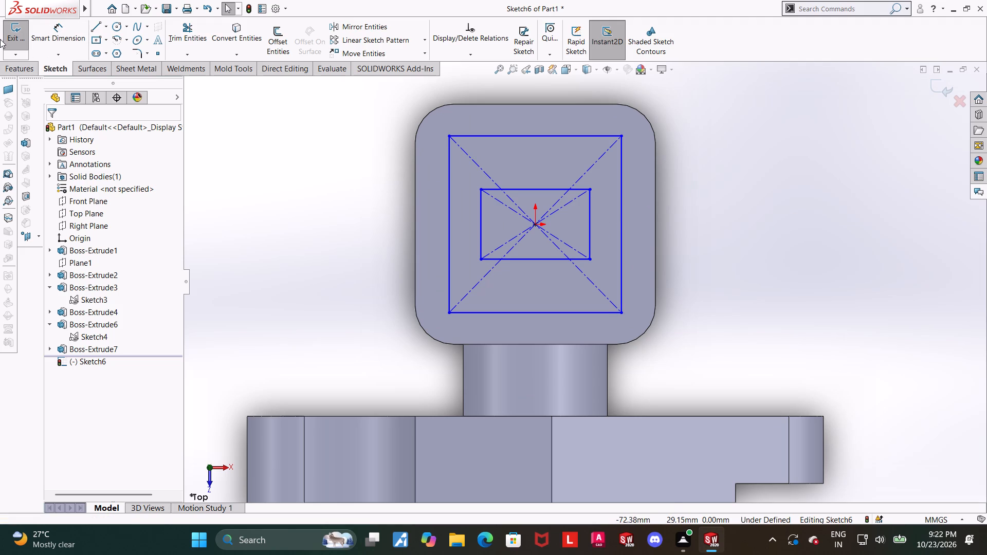
# Dimension the outer rectangle's vertical side to 38 mm.
pyautogui.click(52, 42)
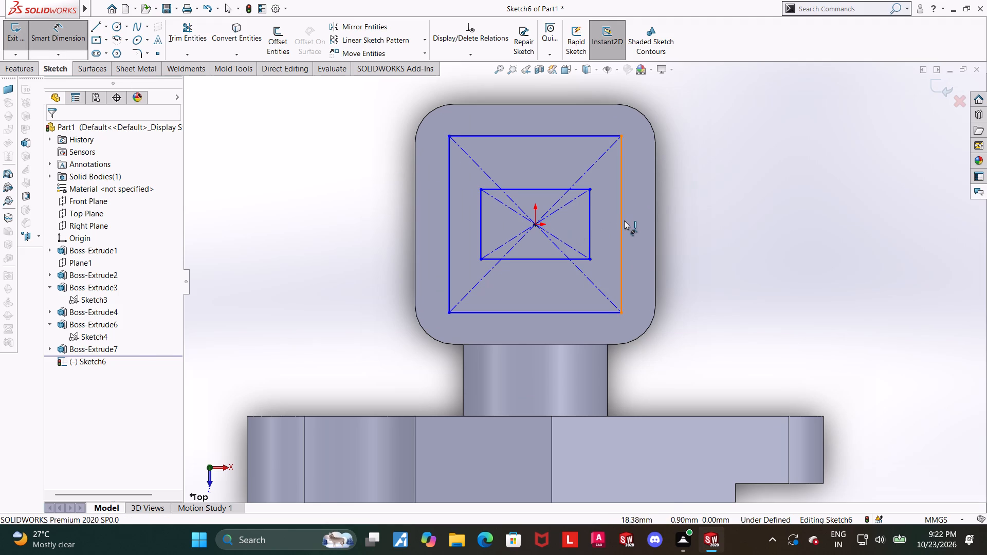
pyautogui.click(624, 220)
pyautogui.click(697, 230)
pyautogui.write('38')
pyautogui.press('Return')
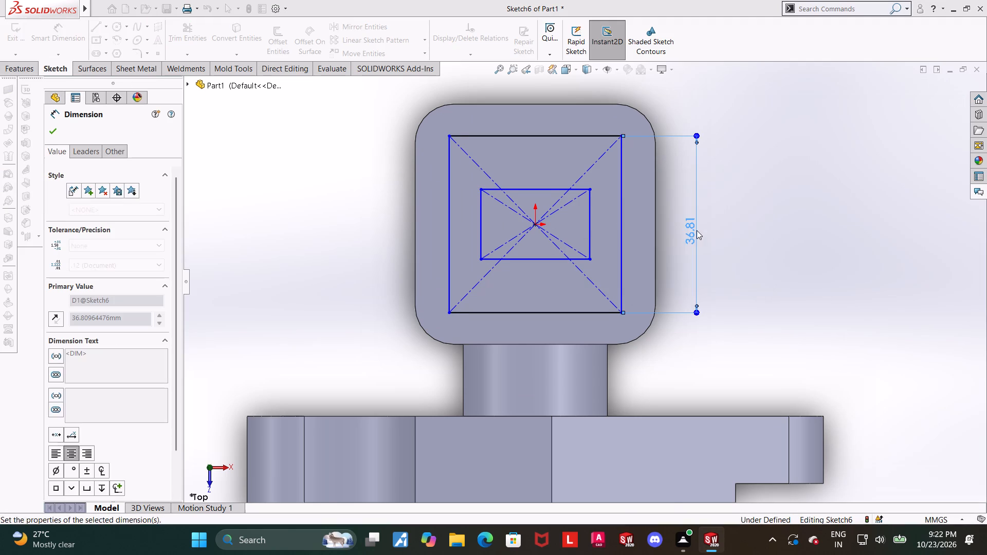
pyautogui.press('Escape')
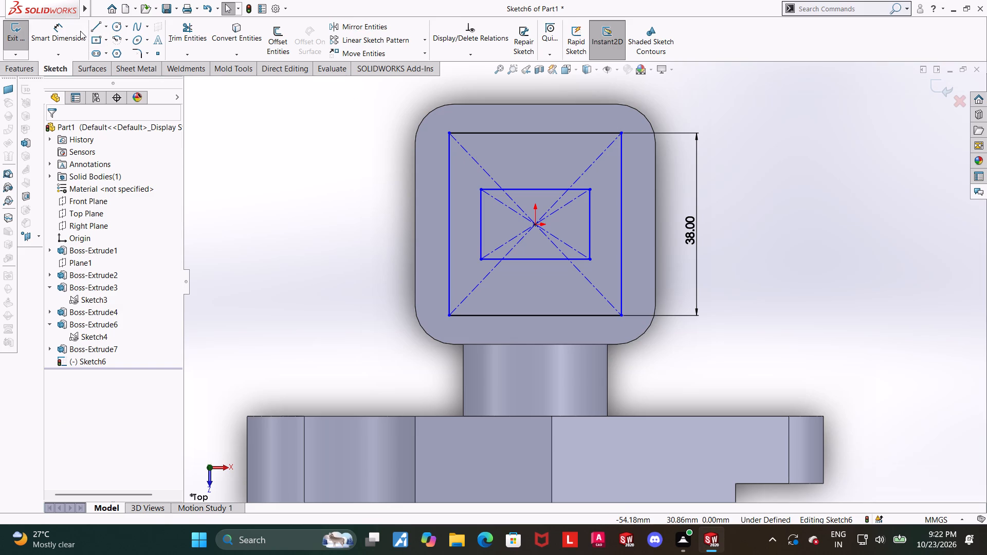
# Dimension the inner rectangle's vertical side to 30 mm.
pyautogui.click(80, 31)
pyautogui.click(590, 218)
pyautogui.click(649, 216)
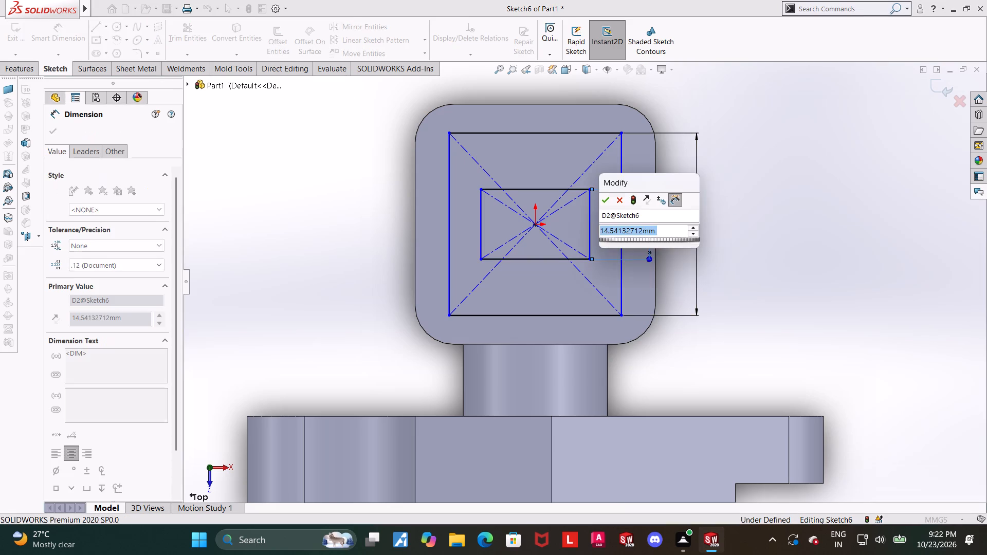
pyautogui.write('30')
pyautogui.press('Return')
pyautogui.press('Escape')
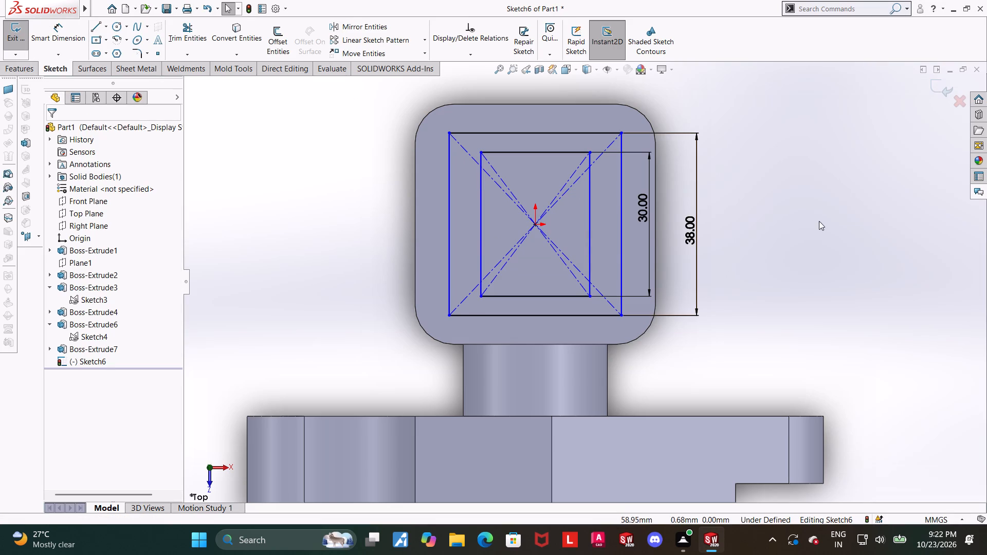
pyautogui.click(819, 221)
# Make two adjacent sides of the inner rectangle equal with an Equal relation.
pyautogui.click(592, 227)
pyautogui.keyDown('ctrl'); pyautogui.click(540, 294); pyautogui.keyUp('ctrl')
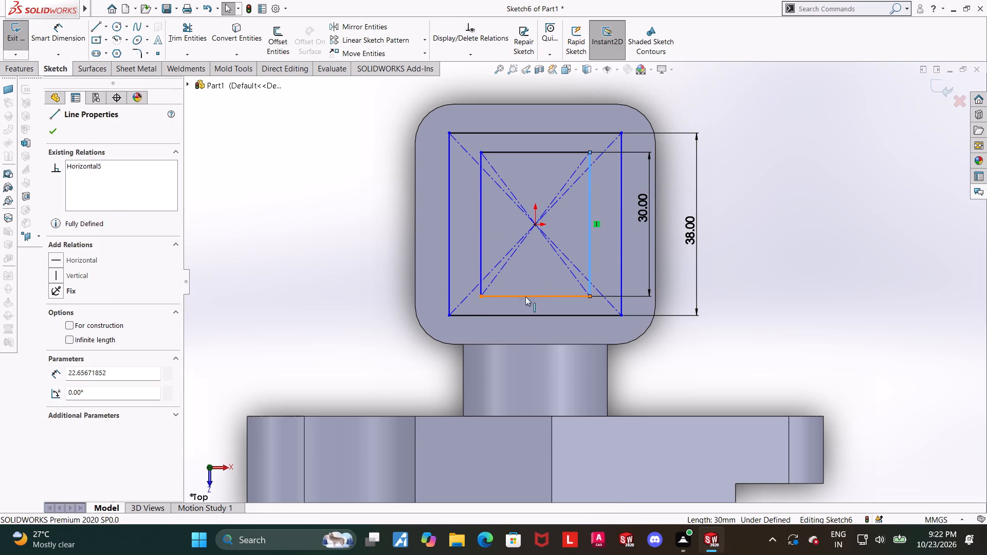
pyautogui.click(59, 390)
pyautogui.click(253, 283)
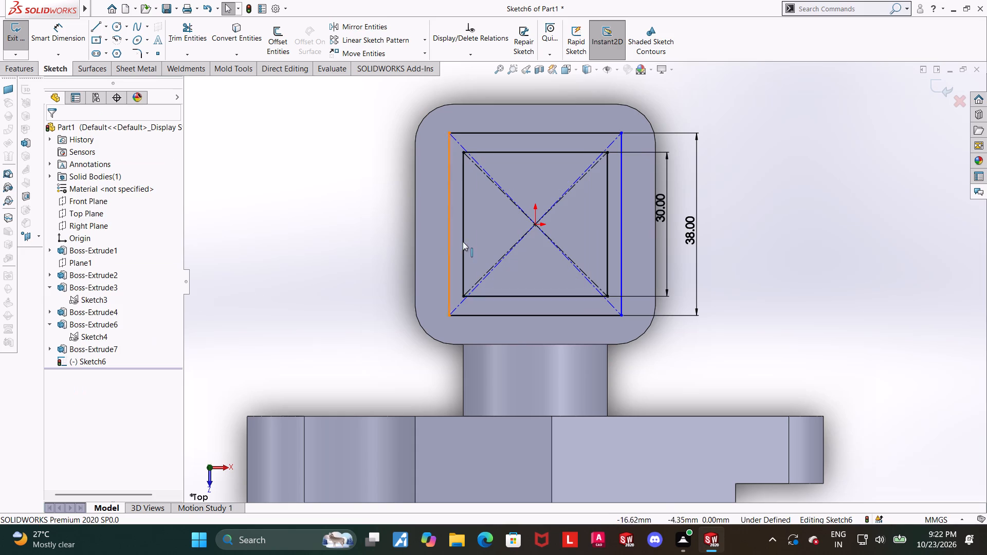
# Make two adjacent sides of the outer rectangle equal with an Equal relation and finish the sketch.
pyautogui.click(450, 240)
pyautogui.keyDown('ctrl'); pyautogui.click(510, 314); pyautogui.keyUp('ctrl')
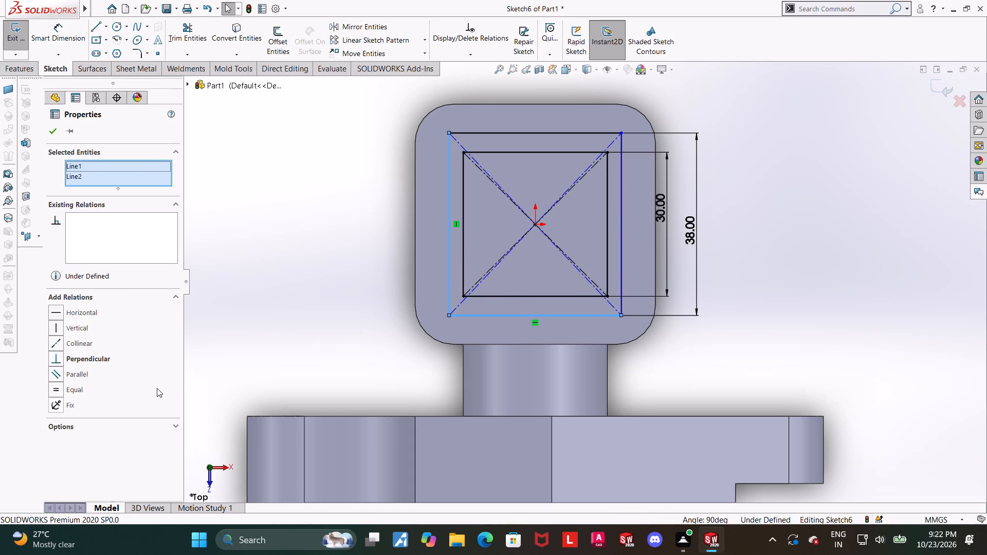
pyautogui.click(53, 389)
pyautogui.click(856, 266)
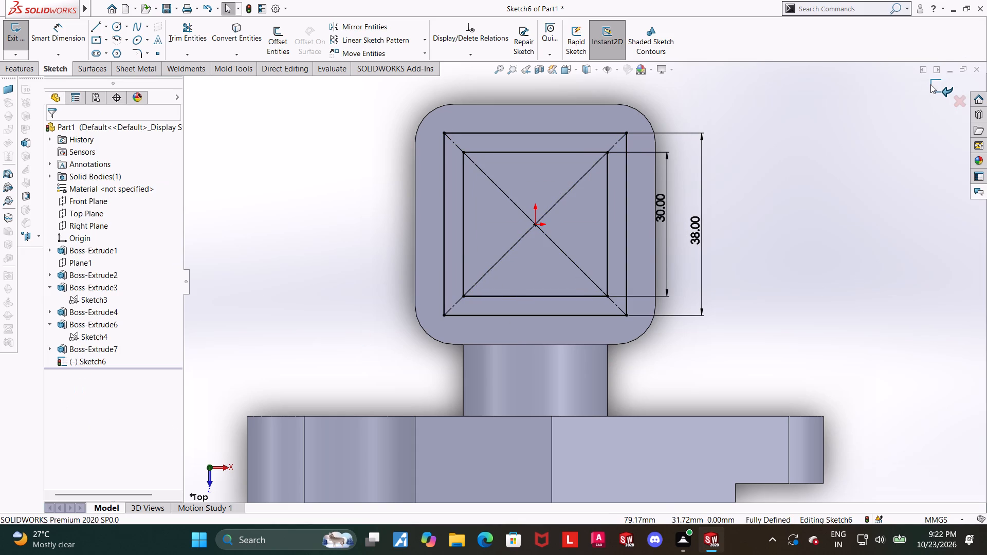
pyautogui.click(930, 84)
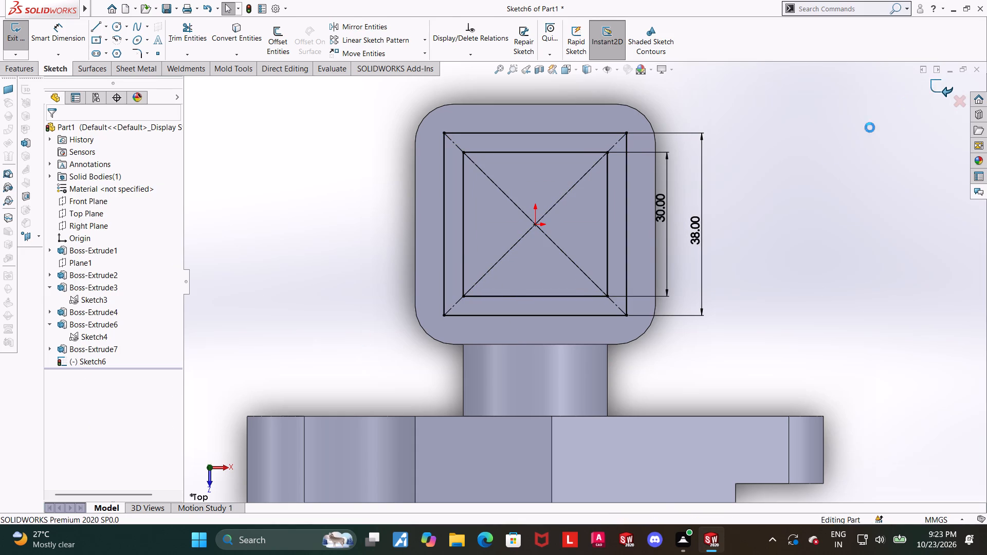
# Cut the full outer 38 mm square contour 5 mm blind into the block's top with Extruded Cut.
pyautogui.scroll(2, 787, 231)
pyautogui.moveTo(780, 227); pyautogui.dragTo(769, 152, button='middle')
pyautogui.click(164, 36)
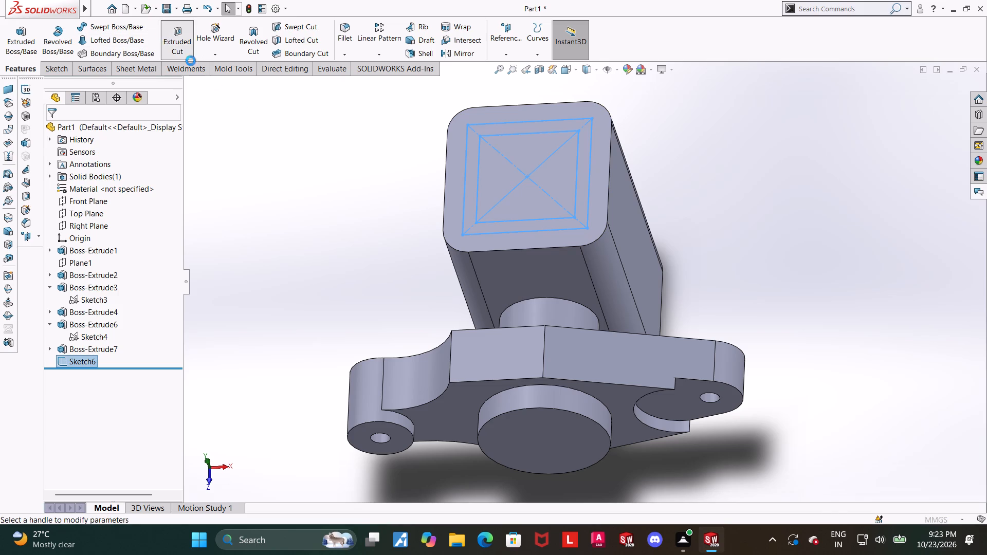
pyautogui.moveTo(271, 137); pyautogui.dragTo(267, 125, button='middle')
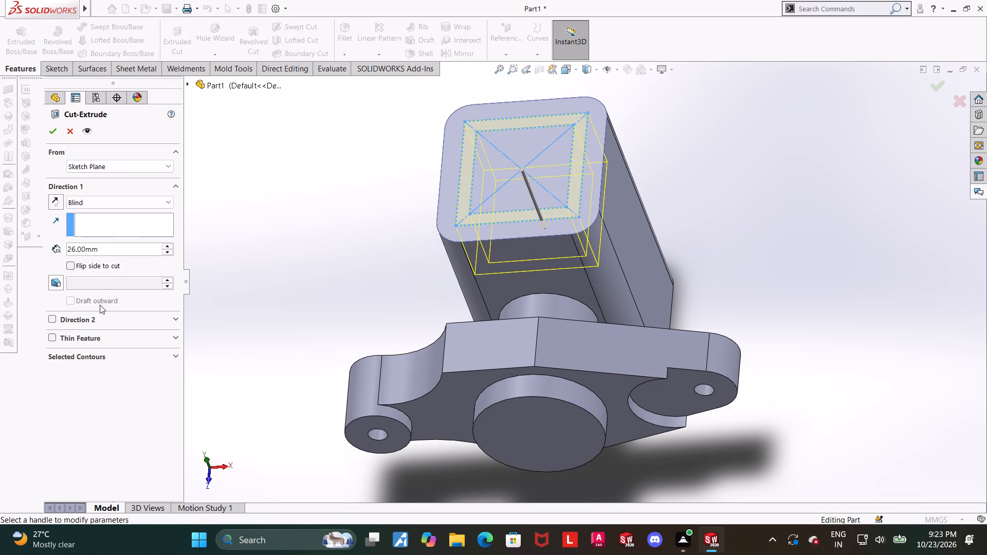
pyautogui.click(92, 356)
pyautogui.rightClick(94, 376)
pyautogui.click(123, 384)
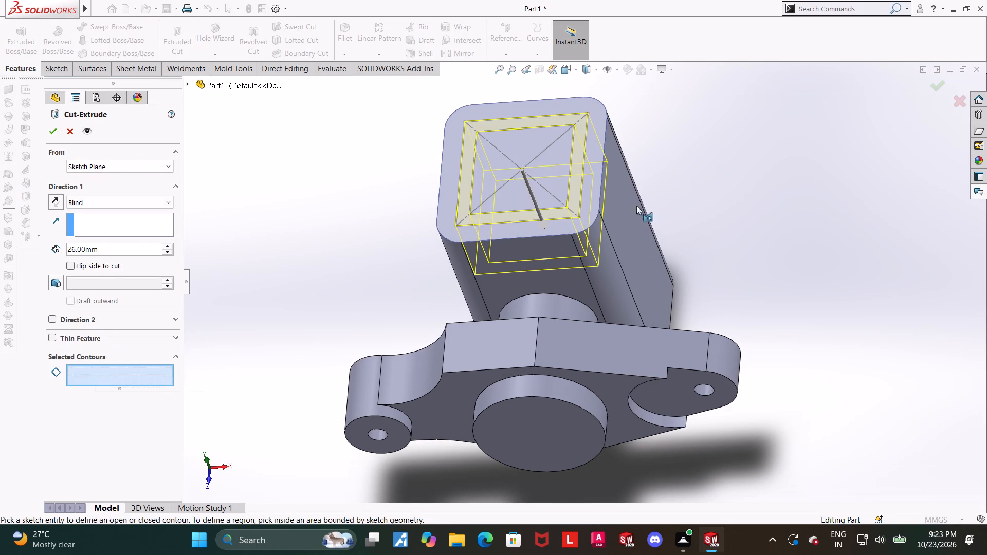
pyautogui.moveTo(683, 175); pyautogui.dragTo(682, 166, button='middle')
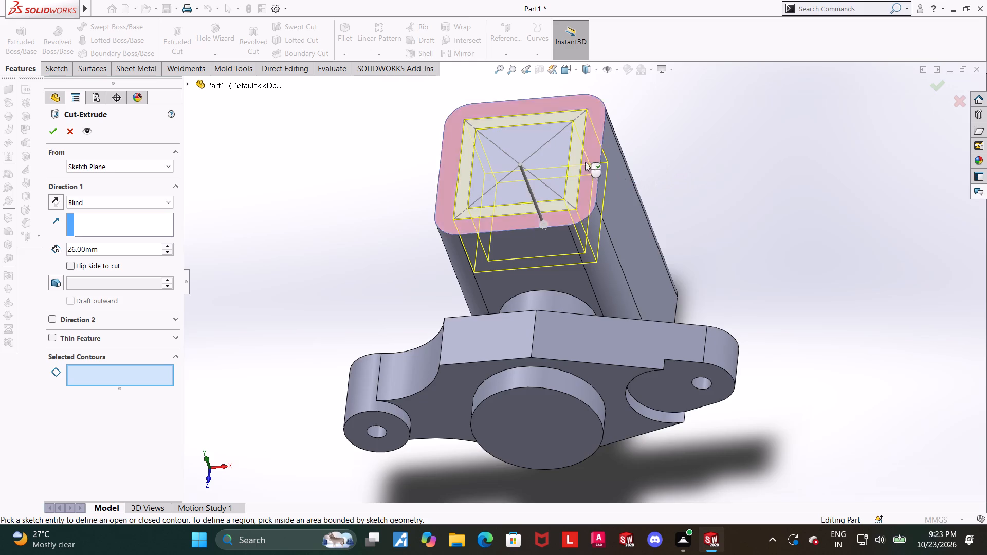
pyautogui.scroll(-1, 553, 153)
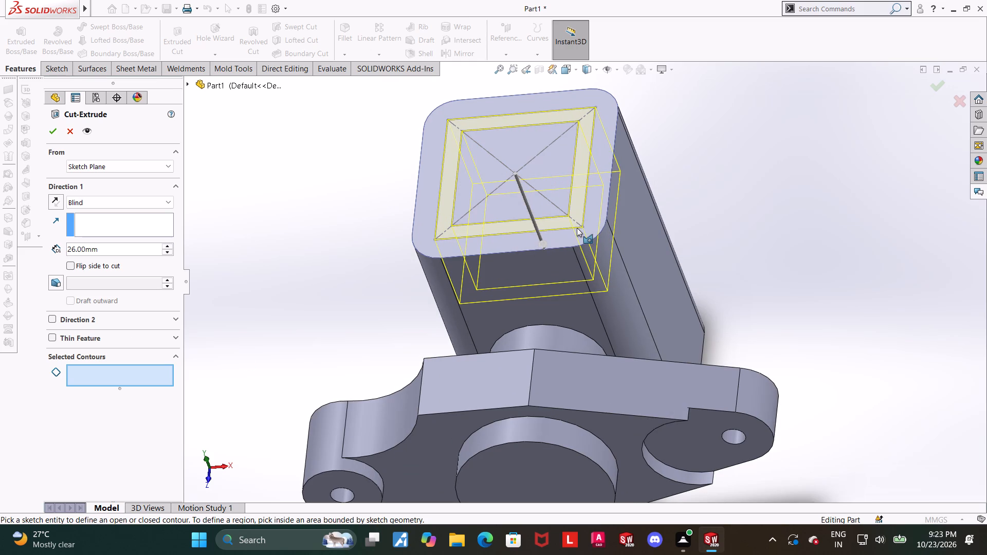
pyautogui.click(575, 228)
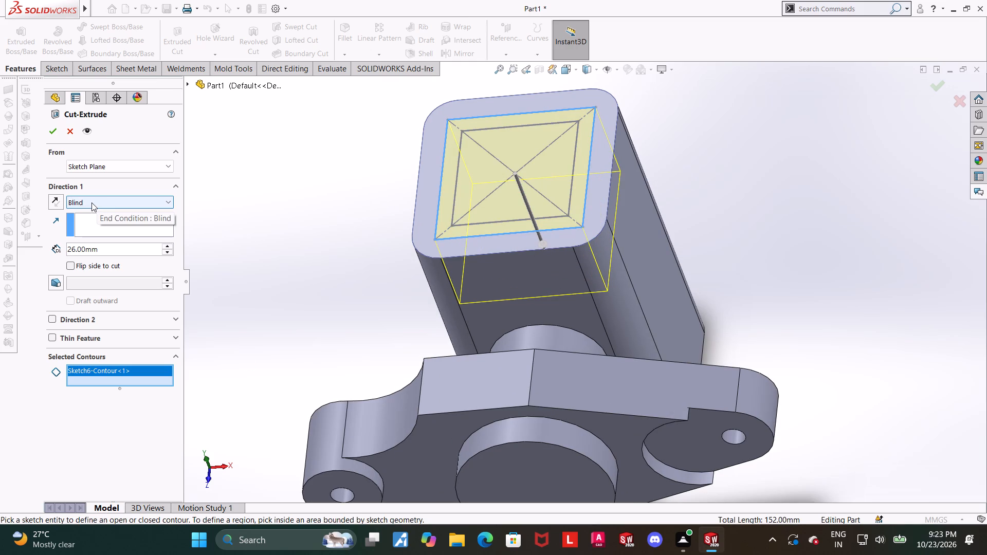
pyautogui.moveTo(109, 250); pyautogui.dragTo(0, 256)
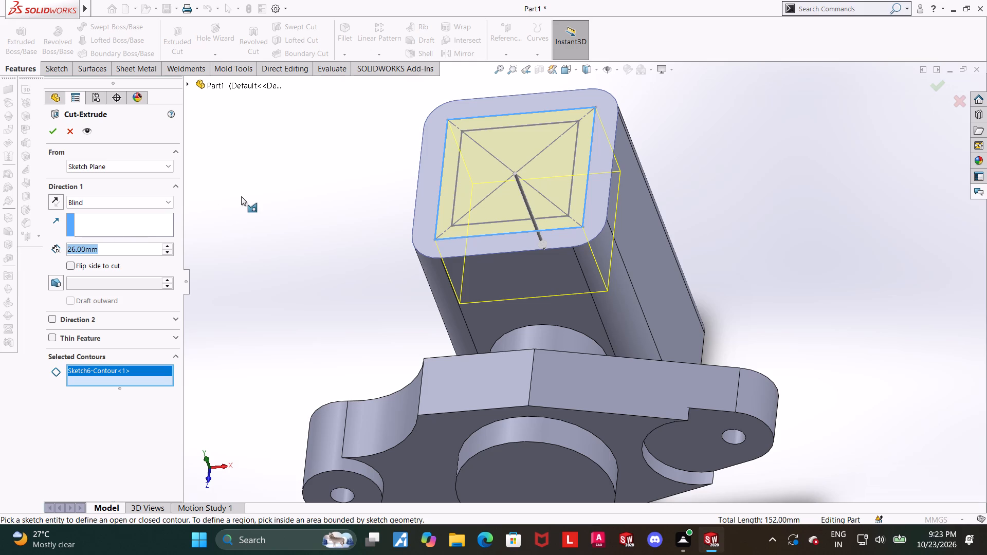
pyautogui.press('5')
pyautogui.press('Return')
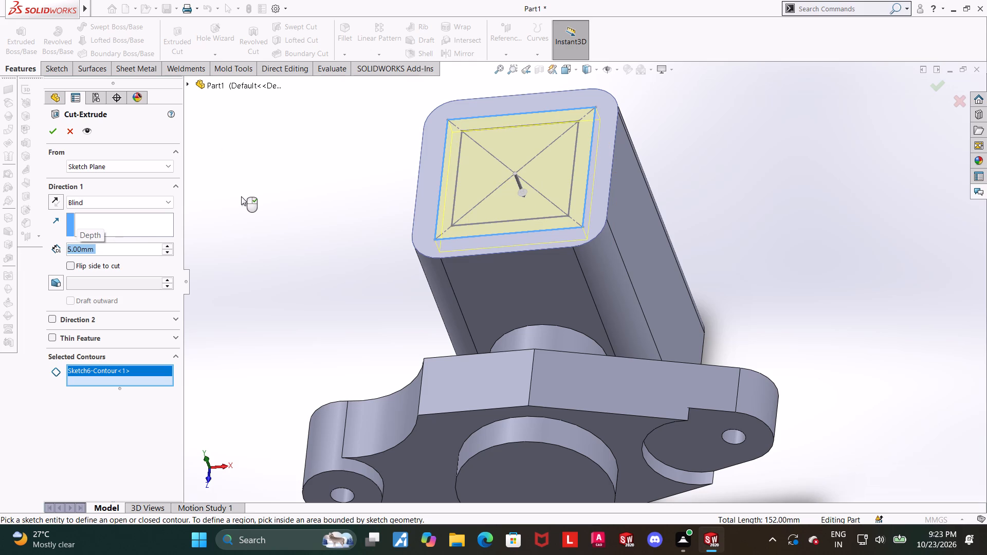
pyautogui.click(52, 134)
pyautogui.click(228, 216)
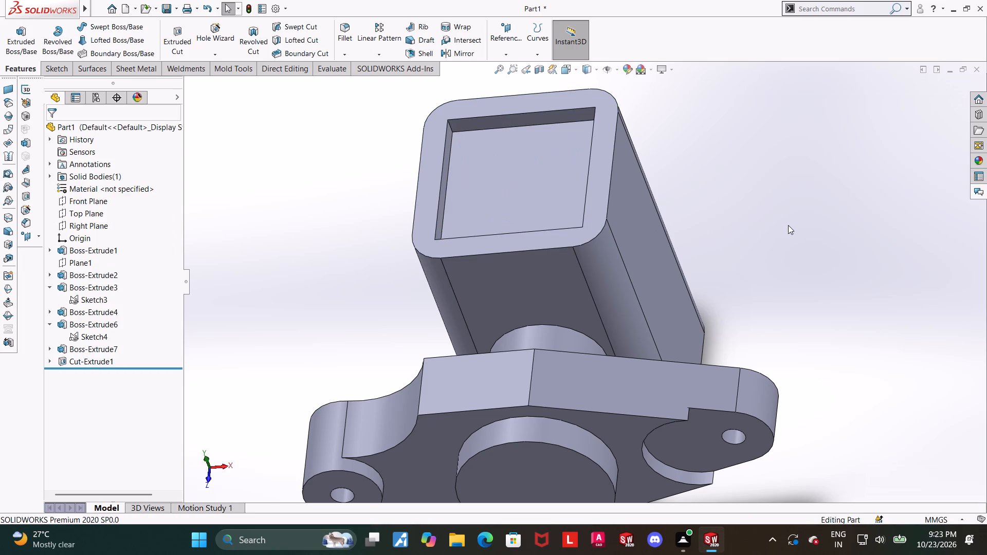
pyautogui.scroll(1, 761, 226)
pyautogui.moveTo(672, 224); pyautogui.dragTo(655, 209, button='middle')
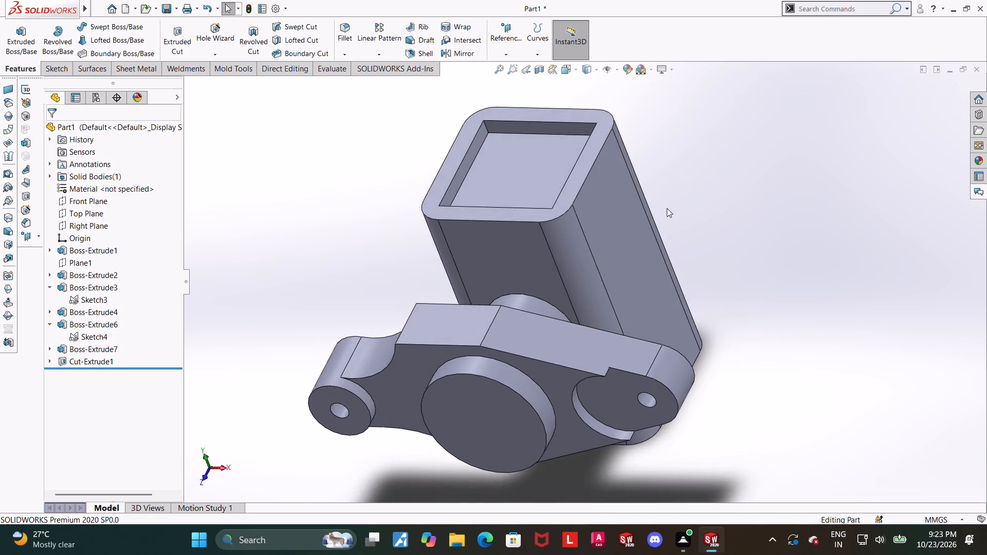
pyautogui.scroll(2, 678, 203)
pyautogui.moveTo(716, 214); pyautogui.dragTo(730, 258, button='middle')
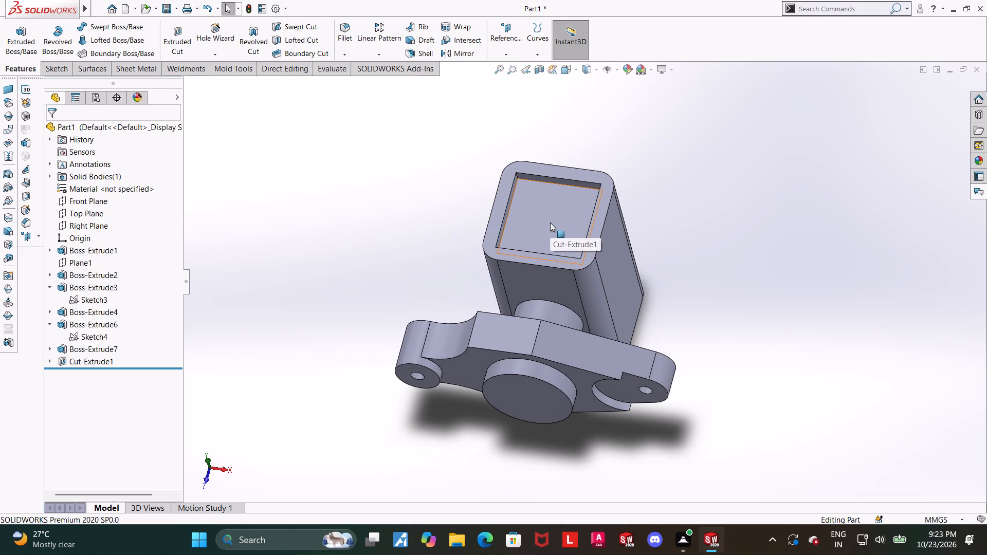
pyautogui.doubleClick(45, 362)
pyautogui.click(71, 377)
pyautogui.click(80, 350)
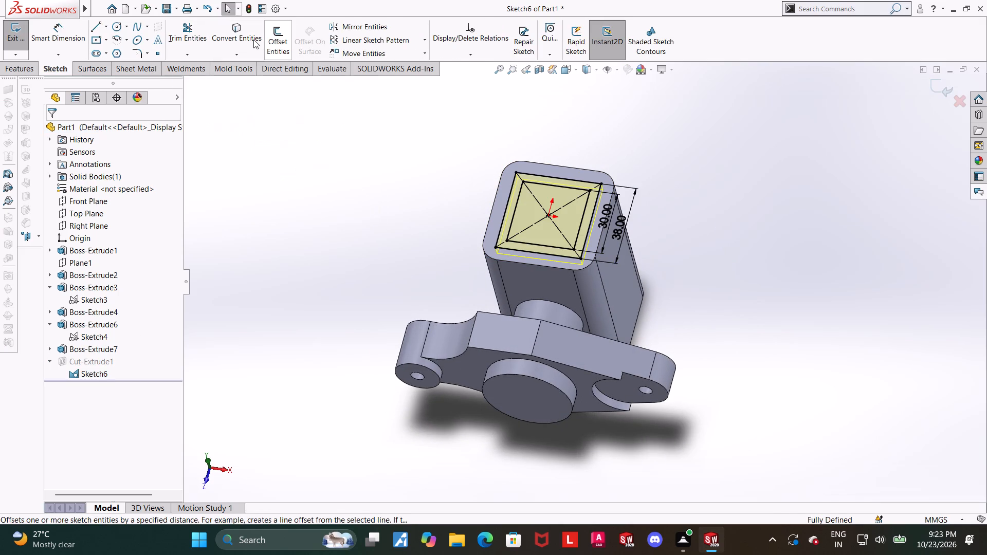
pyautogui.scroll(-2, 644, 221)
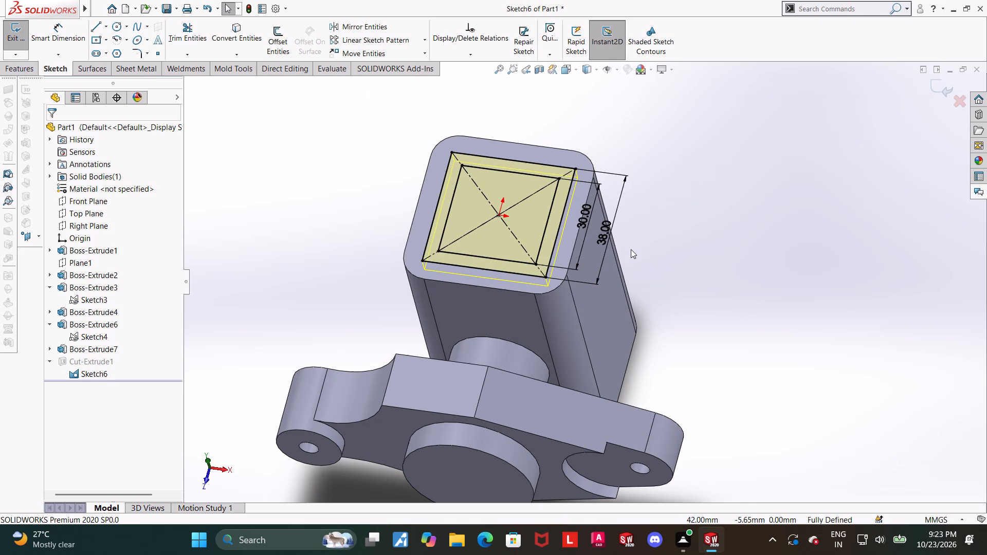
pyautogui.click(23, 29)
# Show the sketch with the two squares, Sketch6, used by the first cut.
pyautogui.click(79, 377)
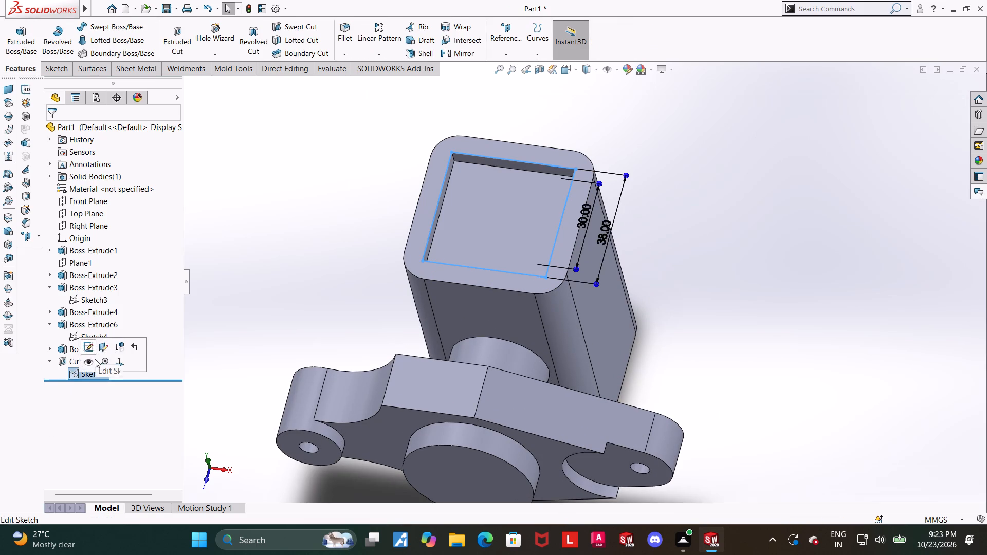
pyautogui.click(95, 359)
pyautogui.click(272, 147)
# Cut the inner 30 mm square contour 10 mm blind from the shown sketch with Extruded Cut.
pyautogui.click(187, 40)
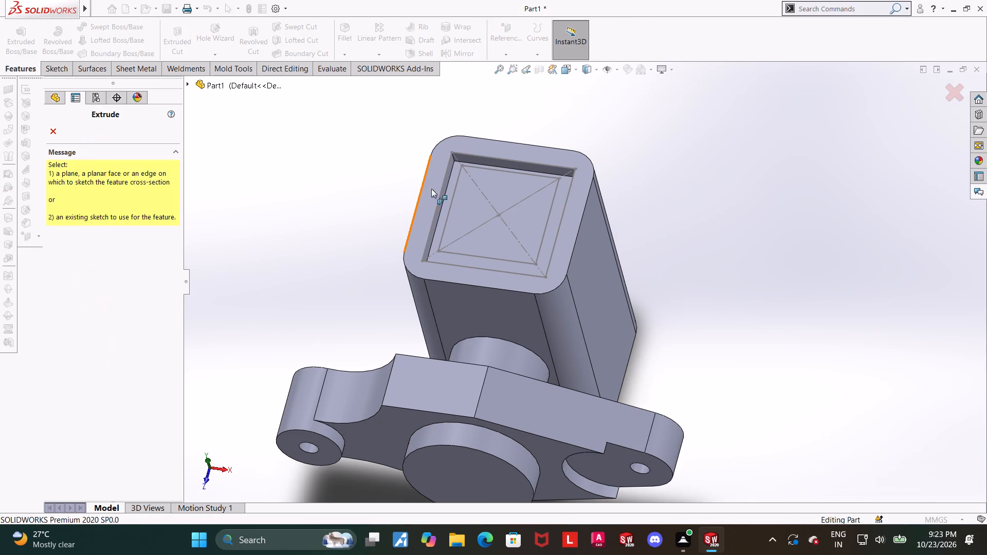
pyautogui.click(444, 226)
pyautogui.moveTo(640, 293); pyautogui.dragTo(639, 270, button='middle')
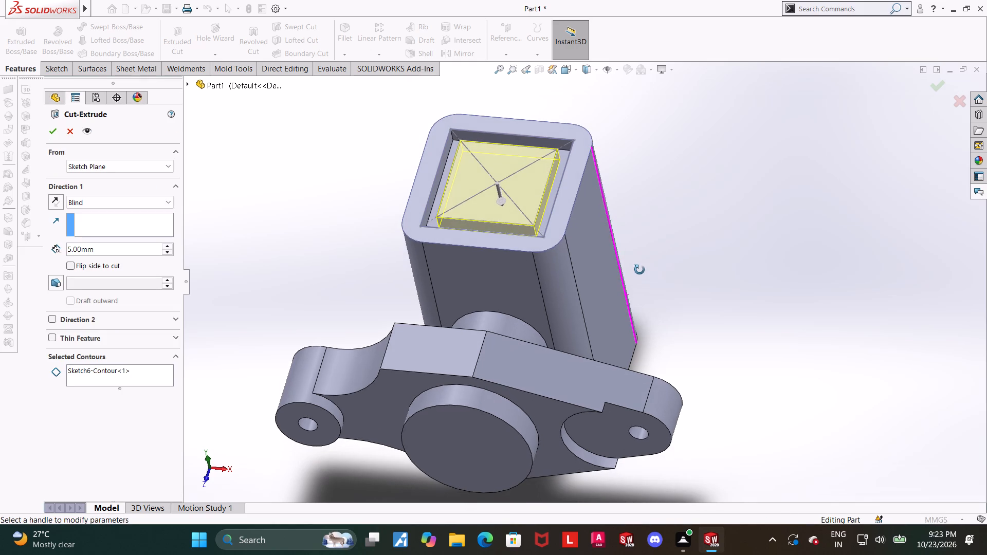
pyautogui.moveTo(639, 270); pyautogui.dragTo(639, 269, button='middle')
pyautogui.scroll(1, 639, 271)
pyautogui.scroll(-2, 598, 262)
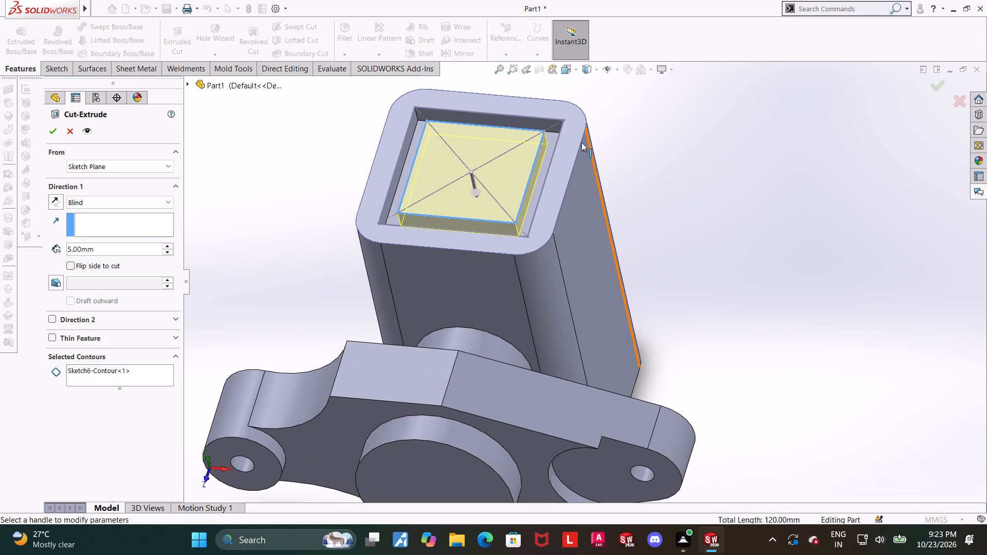
pyautogui.scroll(-2, 570, 151)
pyautogui.moveTo(561, 189); pyautogui.dragTo(562, 166, button='middle')
pyautogui.scroll(3, 564, 169)
pyautogui.scroll(-2, 583, 175)
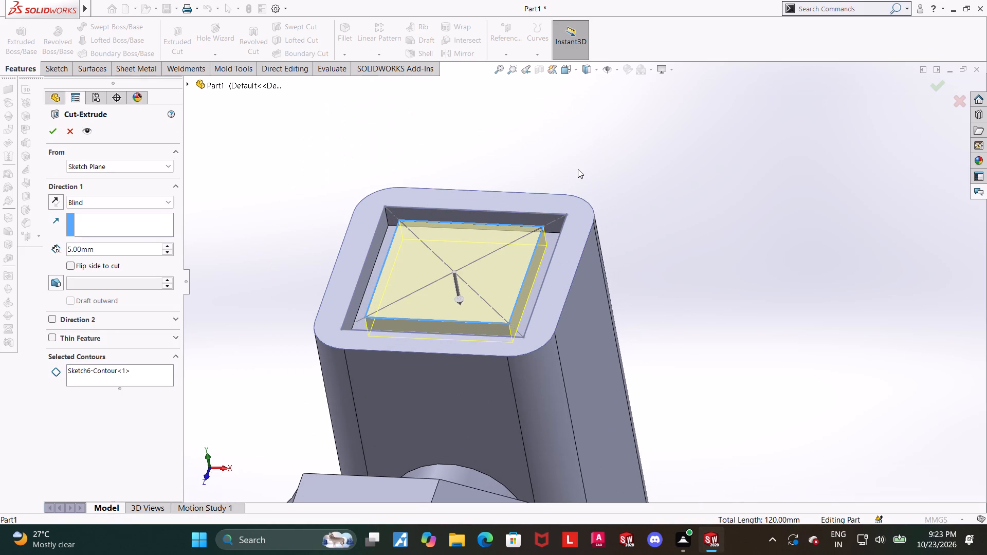
pyautogui.scroll(-2, 493, 391)
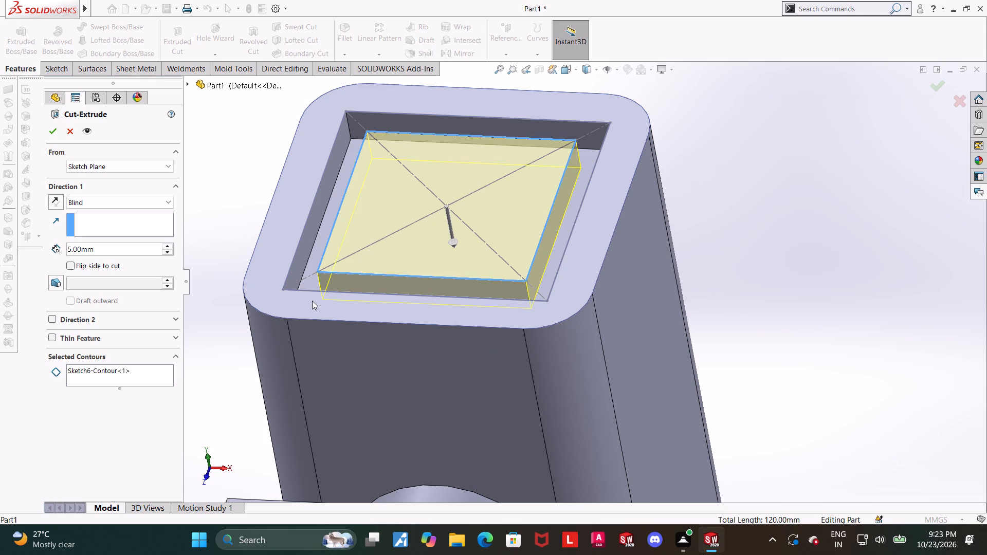
pyautogui.moveTo(111, 249); pyautogui.dragTo(0, 254)
pyautogui.press('1')
pyautogui.press('0')
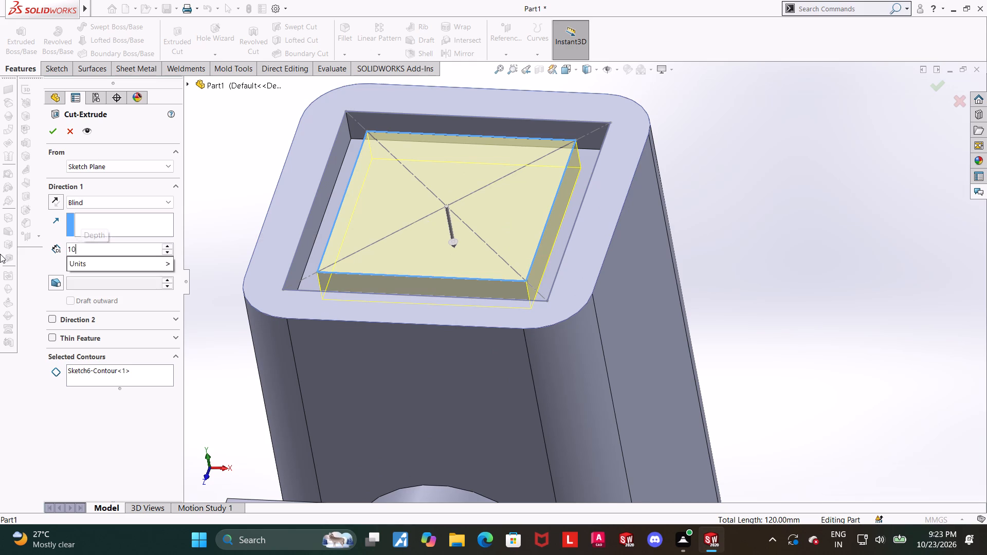
pyautogui.press('Return')
pyautogui.click(56, 129)
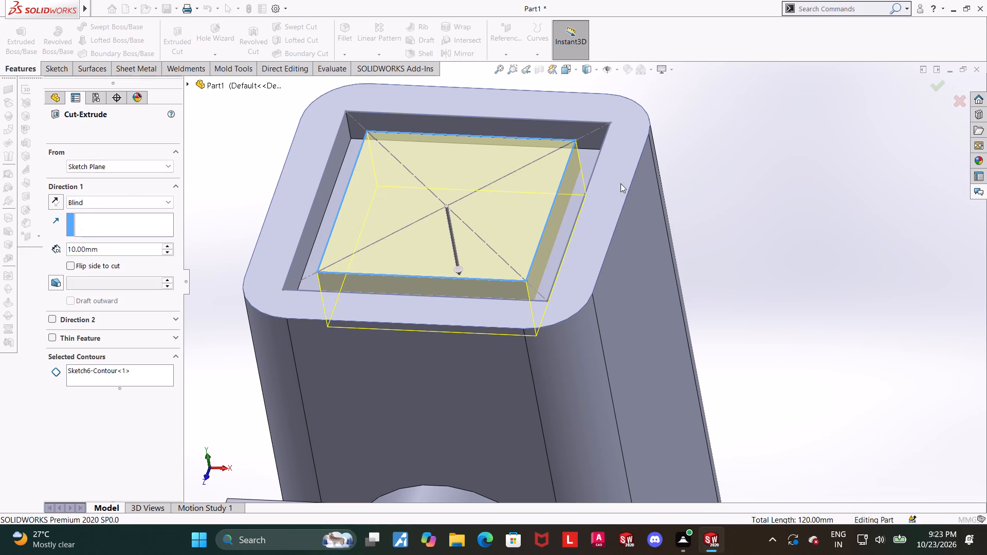
pyautogui.click(776, 220)
# Hide Sketch6 and collapse the two cut features in the feature tree.
pyautogui.scroll(1, 749, 212)
pyautogui.moveTo(745, 212); pyautogui.dragTo(742, 181, button='middle')
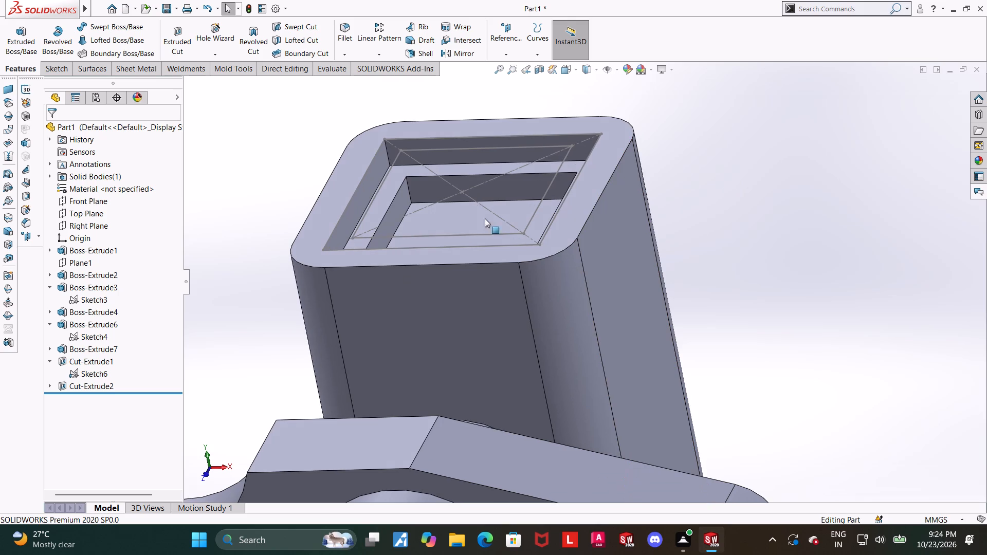
pyautogui.click(51, 383)
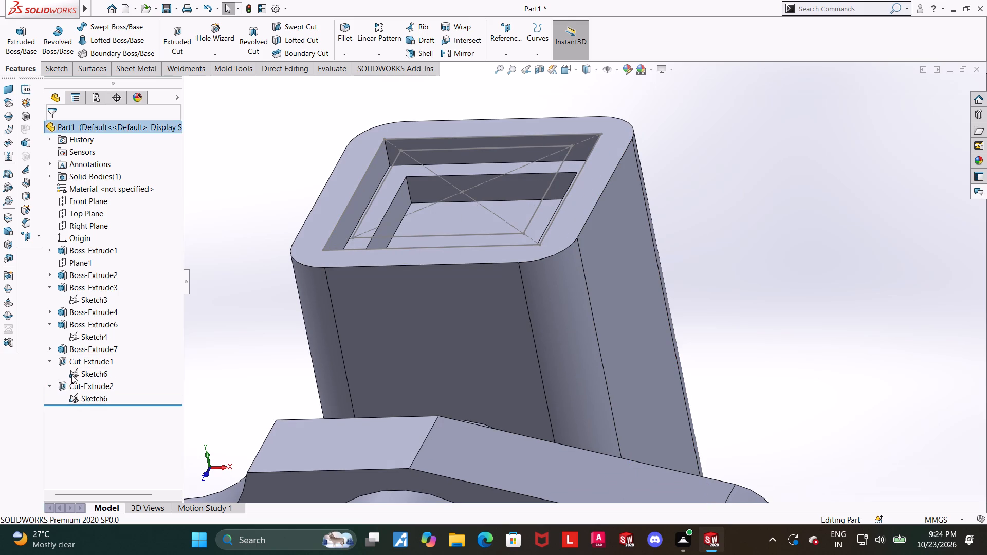
pyautogui.click(72, 375)
pyautogui.click(81, 363)
pyautogui.click(48, 387)
pyautogui.click(47, 360)
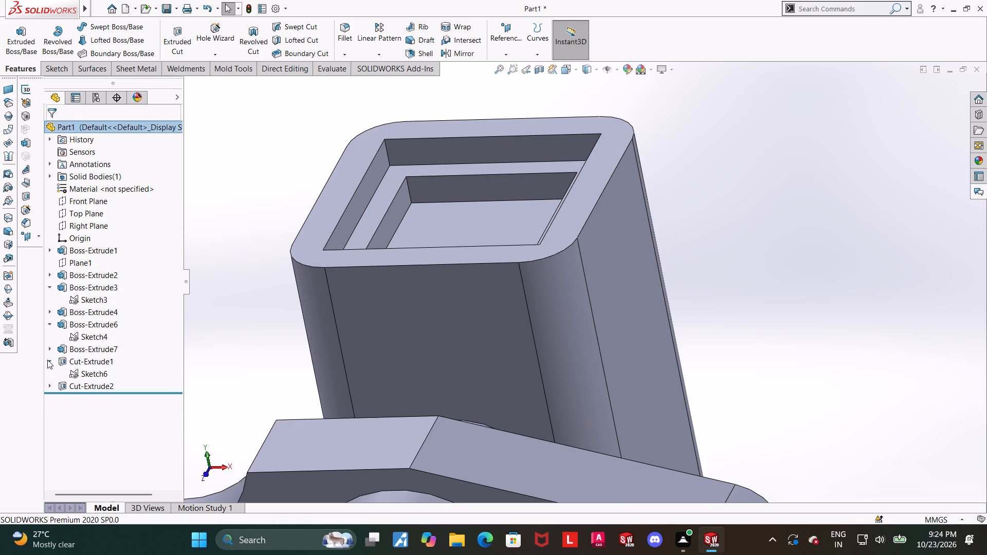
# Sketch a circle about 15.5 mm in diameter, centred on the origin, on the inner pocket's floor.
pyautogui.moveTo(455, 219); pyautogui.dragTo(468, 264, button='middle')
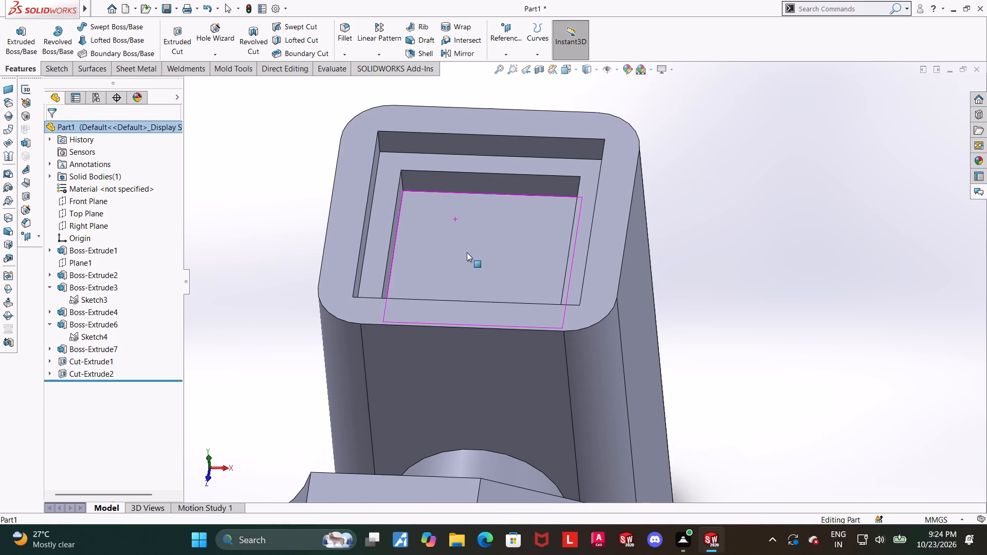
pyautogui.click(467, 252)
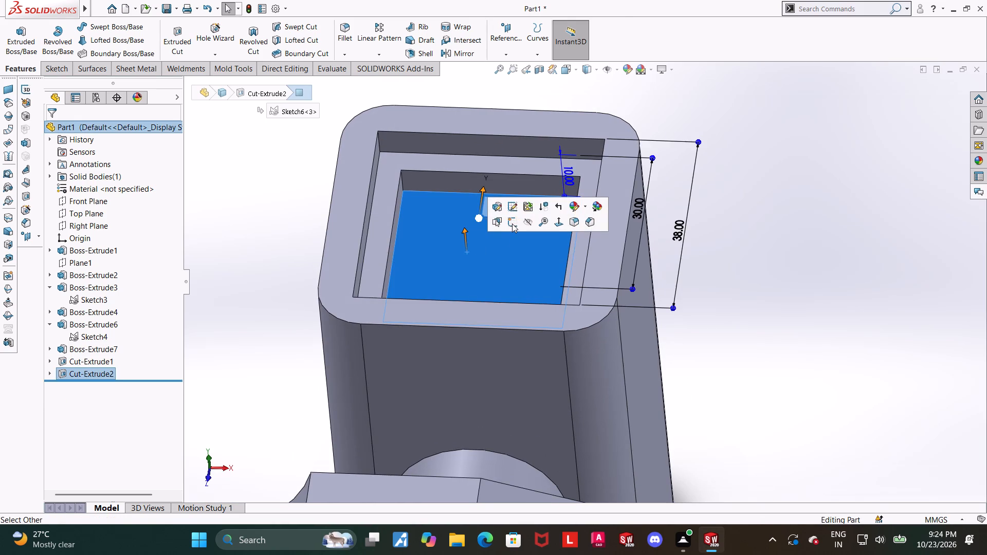
pyautogui.click(512, 224)
pyautogui.click(98, 381)
pyautogui.click(118, 367)
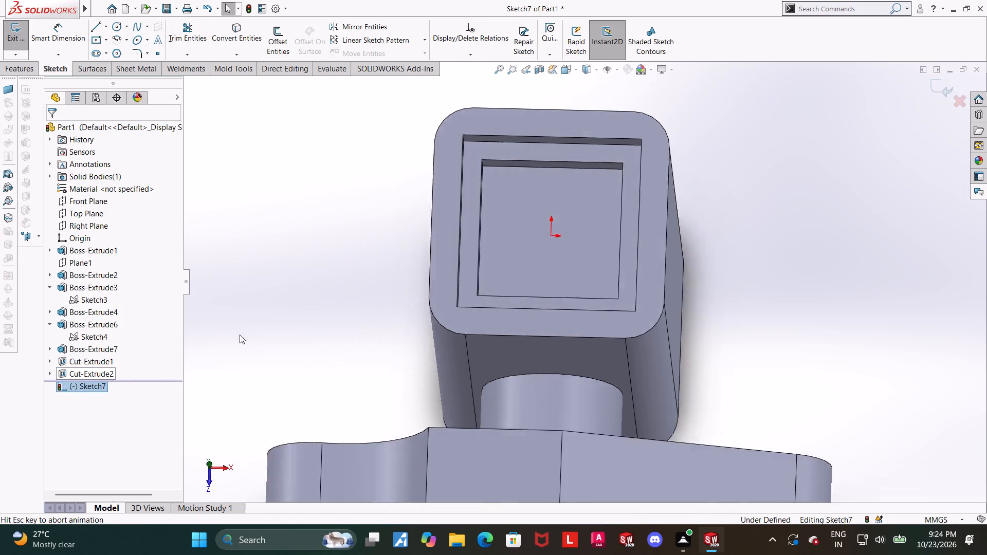
pyautogui.click(114, 25)
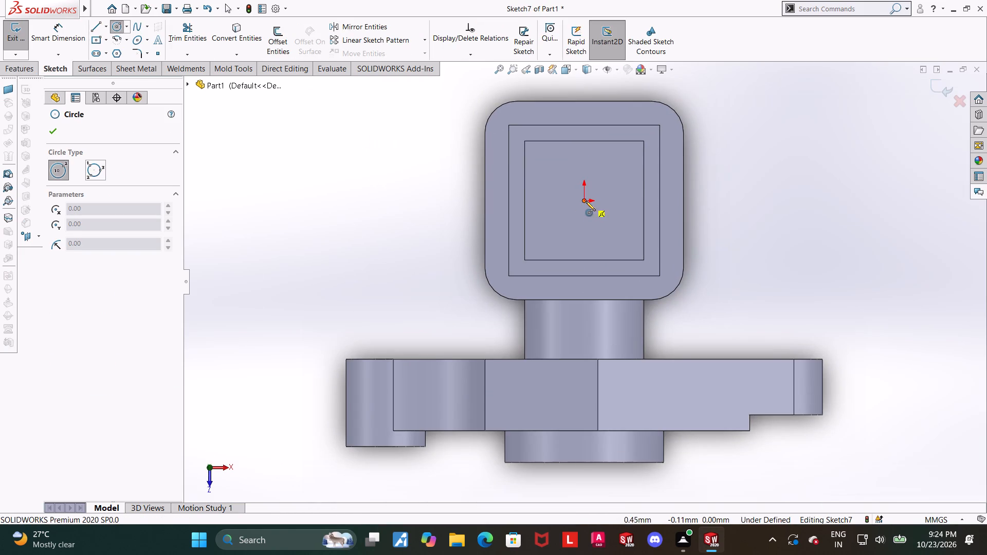
pyautogui.click(584, 201)
pyautogui.click(607, 180)
pyautogui.press('`')
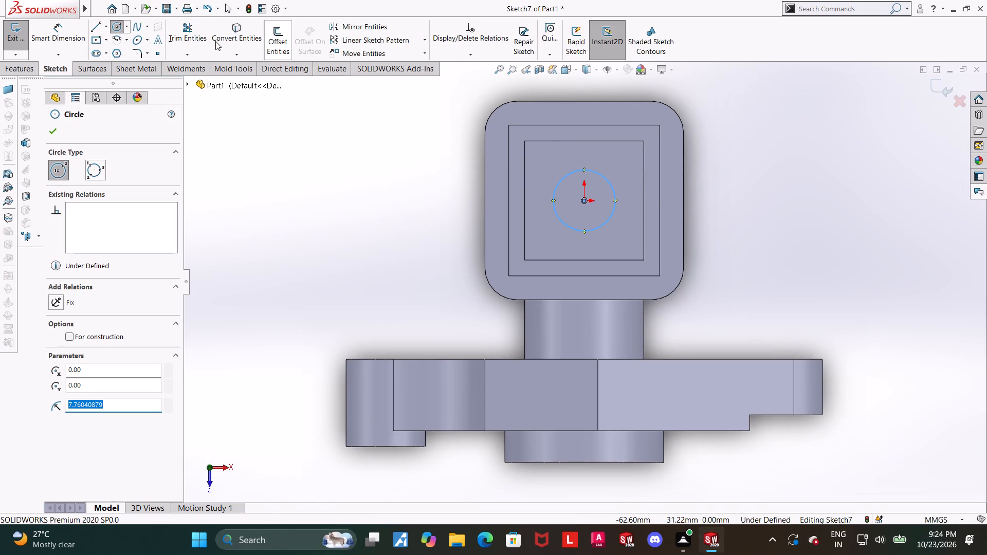
# Dimension the circle on the inner pocket's floor to a diameter of 24 mm.
pyautogui.click(45, 29)
pyautogui.click(571, 175)
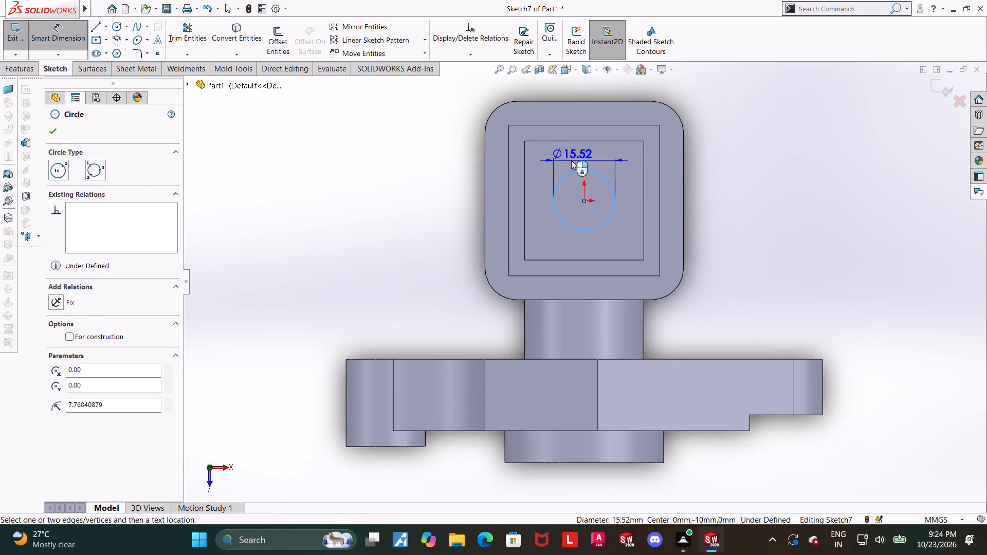
pyautogui.click(571, 160)
pyautogui.write('34')
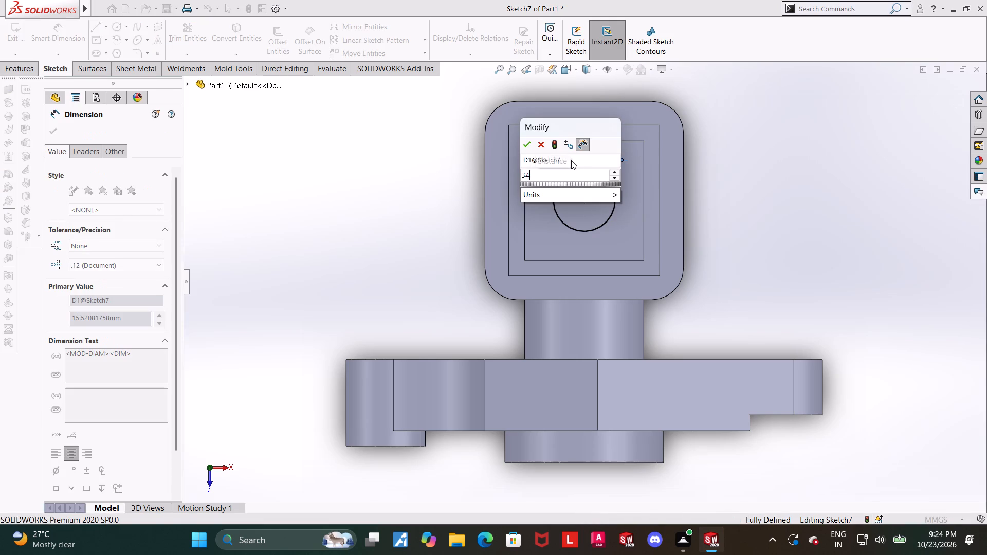
pyautogui.press('BackSpace')
pyautogui.press('BackSpace')
pyautogui.press('BackSpace')
pyautogui.press('2')
pyautogui.press('4')
pyautogui.press('Return')
pyautogui.press('Escape')
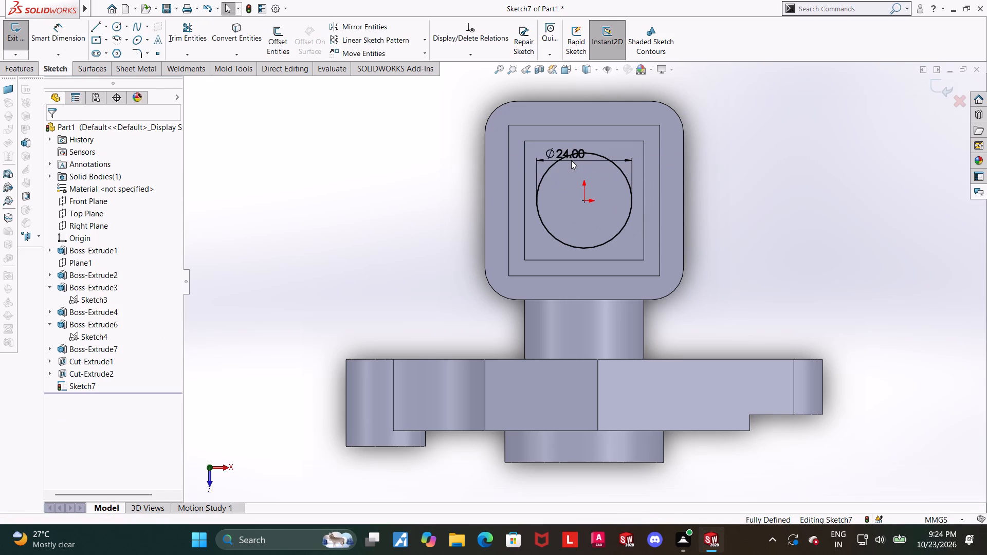
# Exit the sketch and cut the 24 mm circle 5 mm blind into the inner pocket's floor with Extruded Cut.
pyautogui.scroll(2, 981, 202)
pyautogui.moveTo(742, 228); pyautogui.dragTo(741, 190, button='middle')
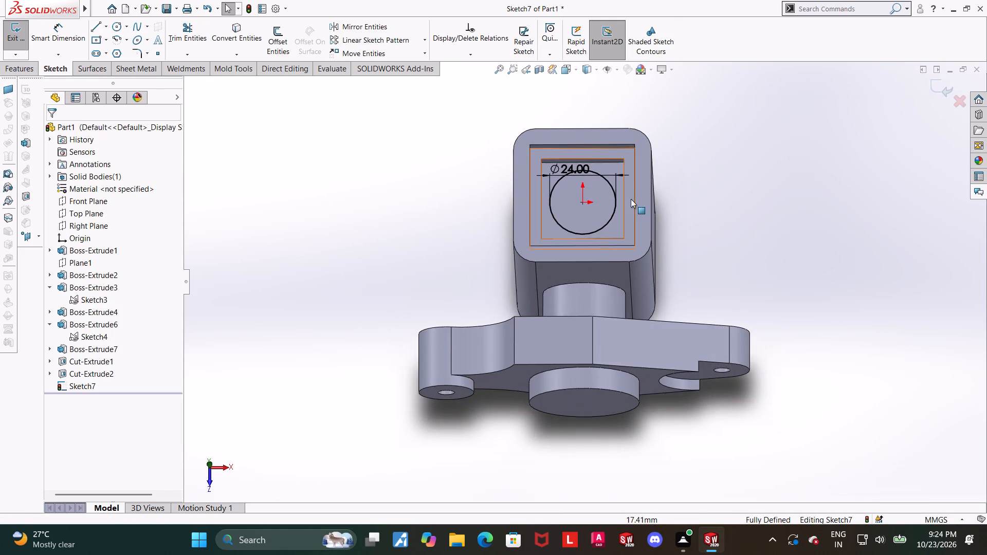
pyautogui.scroll(-2, 629, 200)
pyautogui.moveTo(627, 228); pyautogui.dragTo(626, 201, button='middle')
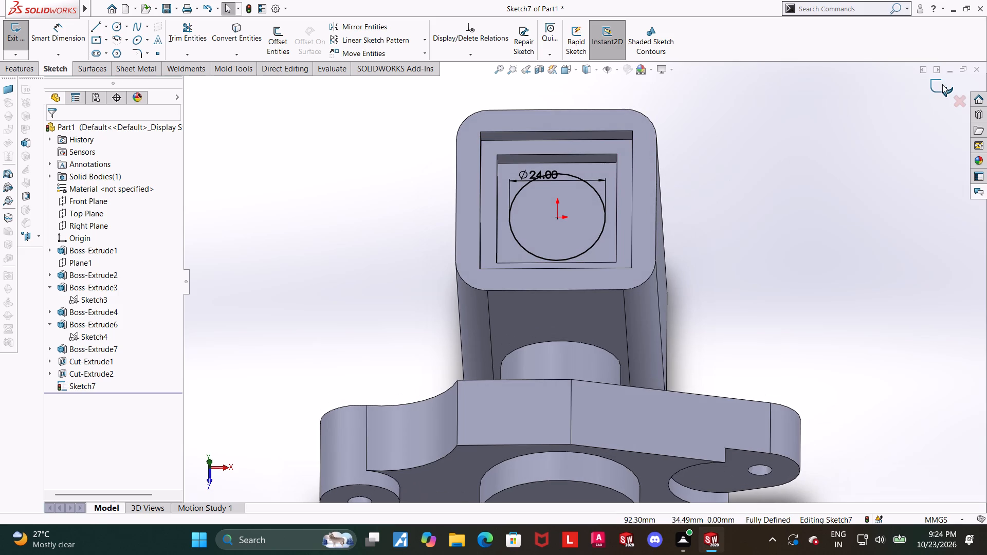
pyautogui.click(942, 84)
pyautogui.click(175, 53)
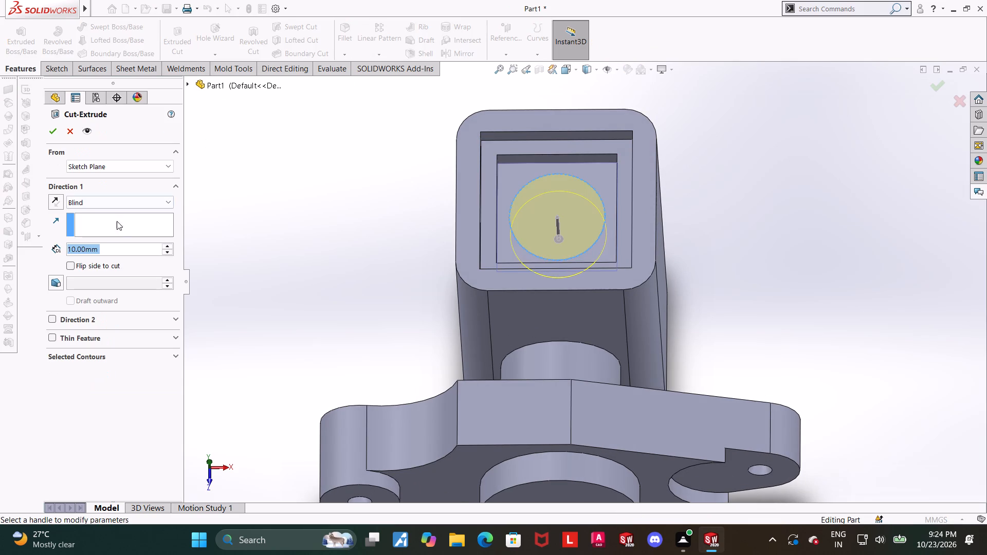
pyautogui.press('5')
pyautogui.press('Return')
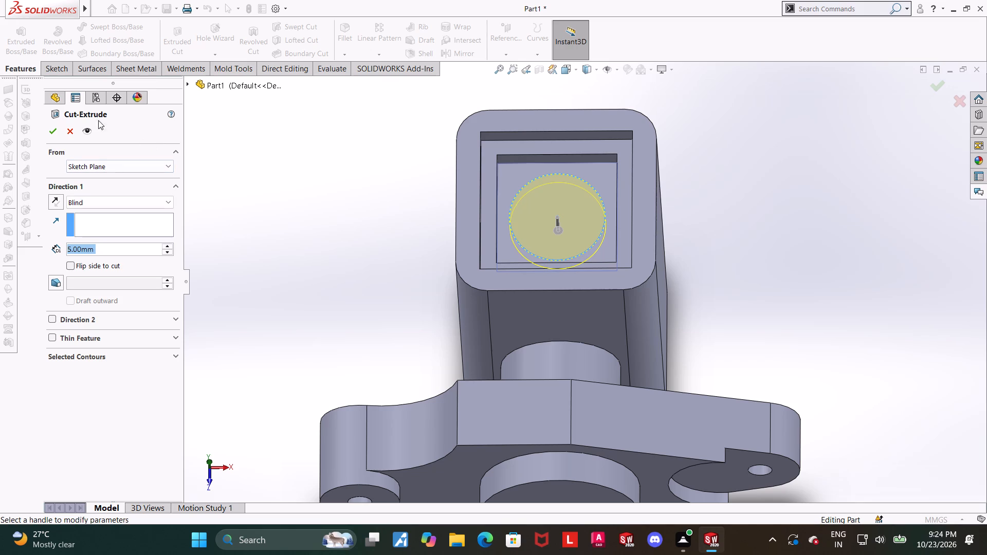
pyautogui.click(52, 123)
pyautogui.click(821, 218)
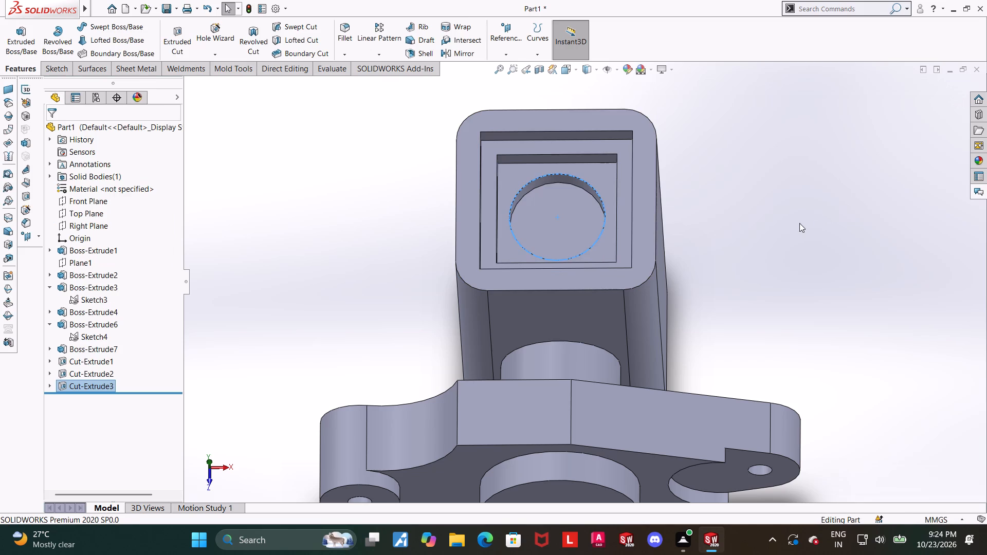
# Examine the stepped square pockets and the circular recess in the block from several angles.
pyautogui.scroll(1, 799, 227)
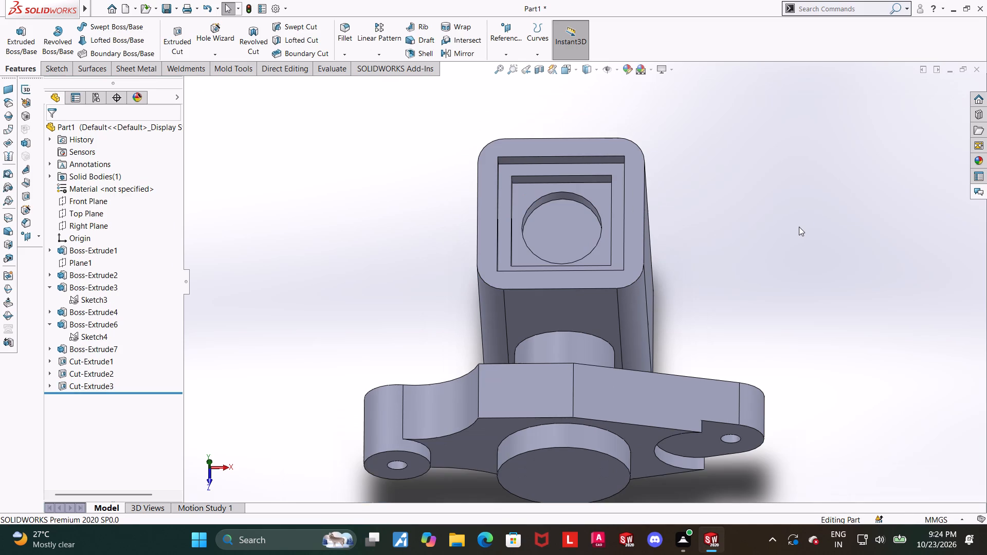
pyautogui.scroll(-1, 742, 233)
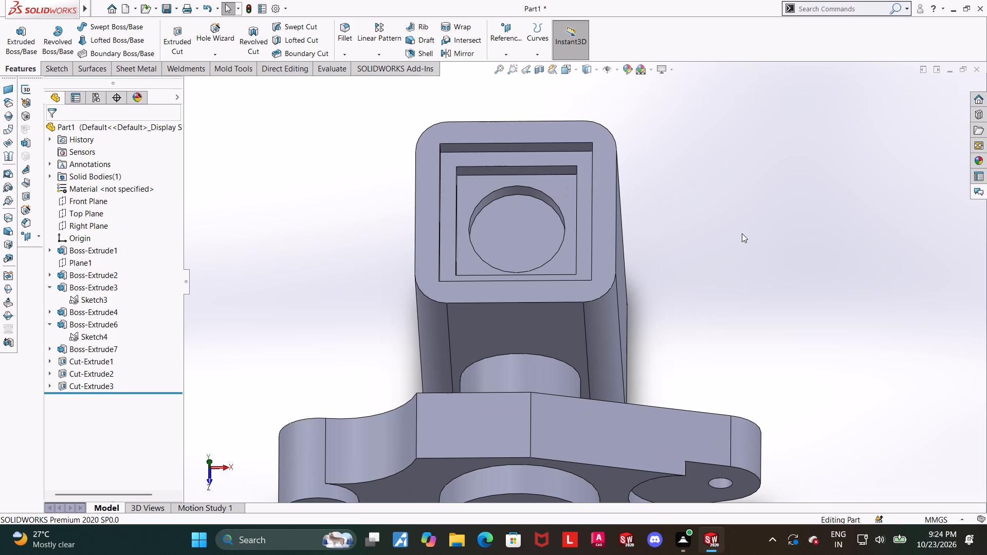
pyautogui.scroll(1, 717, 244)
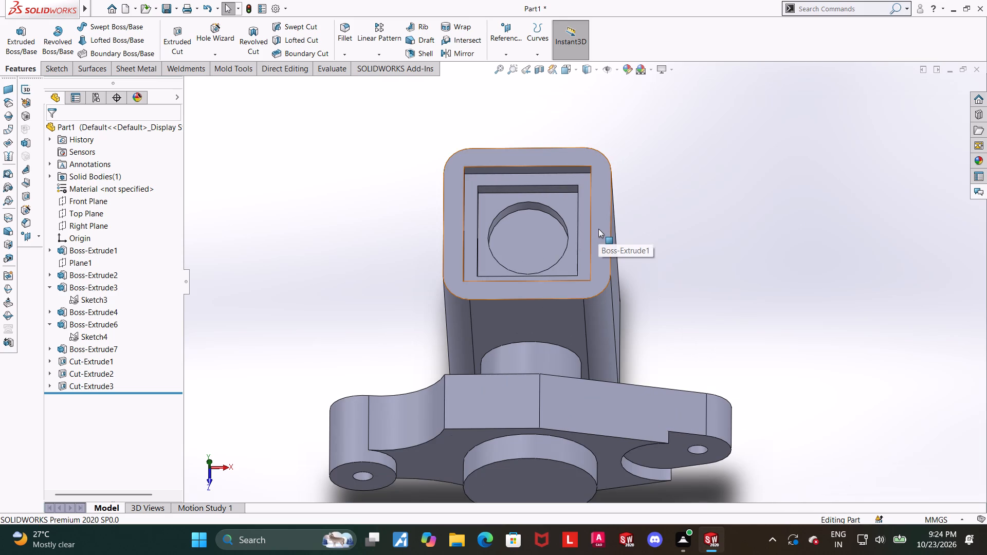
pyautogui.scroll(1, 598, 229)
pyautogui.scroll(-1, 598, 229)
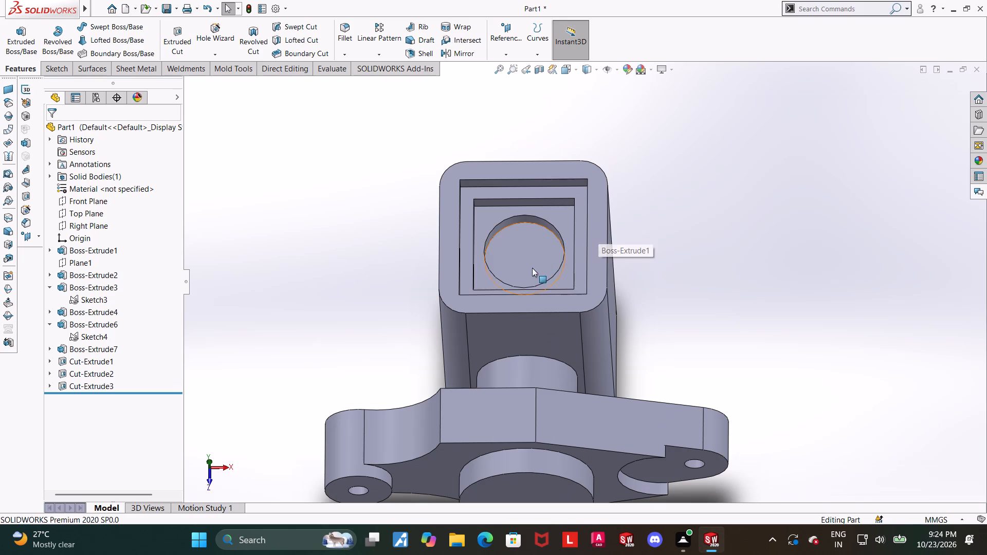
pyautogui.moveTo(540, 284); pyautogui.dragTo(564, 248, button='middle')
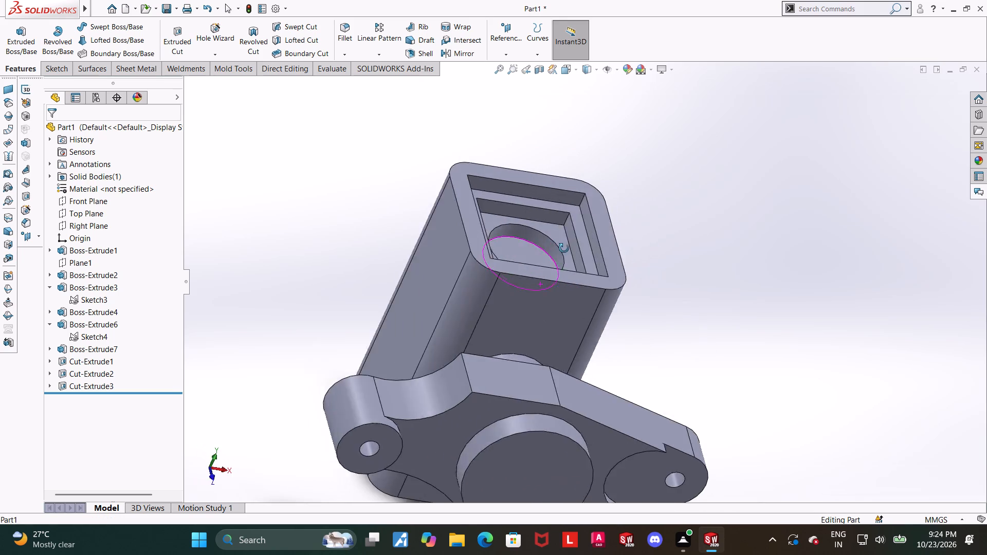
pyautogui.moveTo(564, 248); pyautogui.dragTo(542, 176, button='middle')
pyautogui.scroll(2, 610, 200)
pyautogui.scroll(-1, 595, 240)
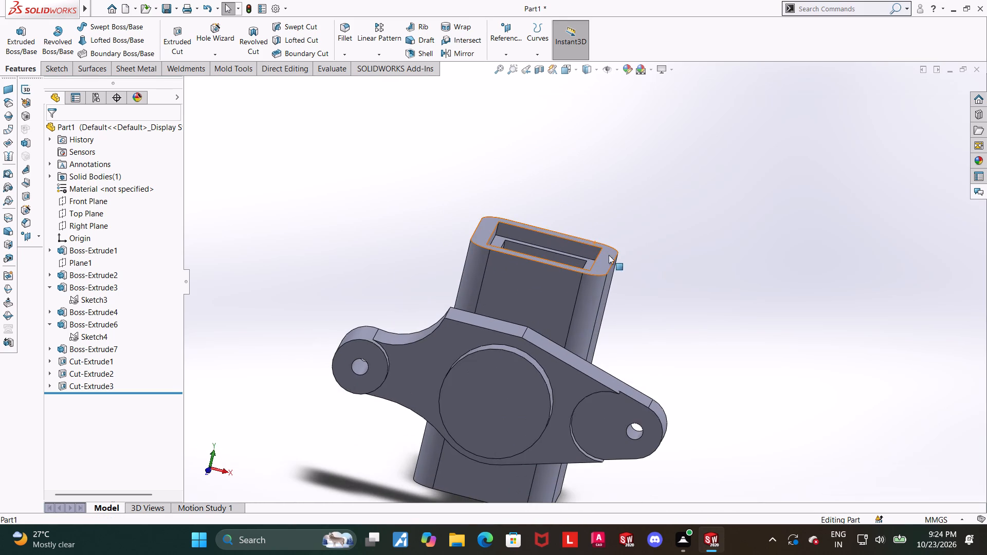
pyautogui.moveTo(662, 275); pyautogui.dragTo(638, 279, button='middle')
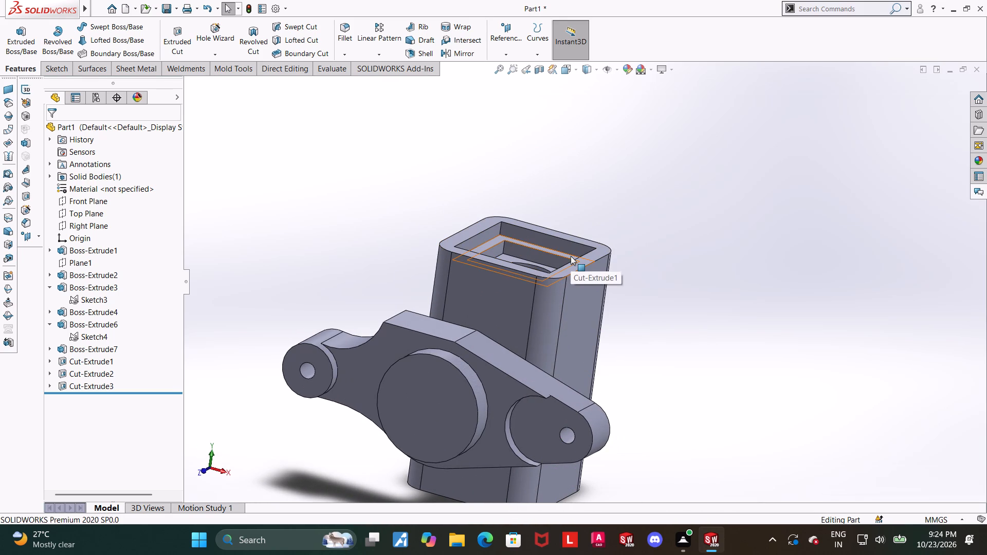
pyautogui.moveTo(566, 262); pyautogui.dragTo(538, 242, button='middle')
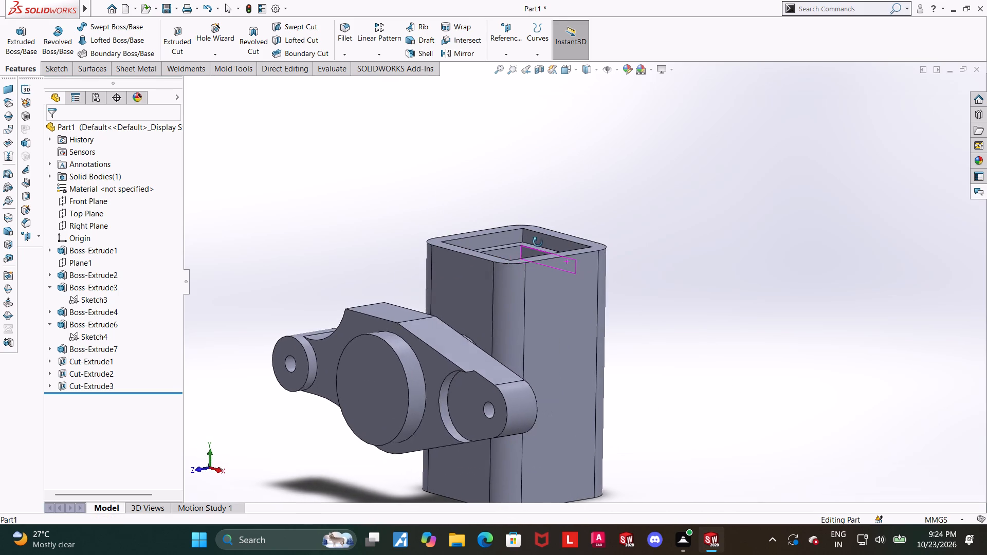
pyautogui.moveTo(538, 242); pyautogui.dragTo(555, 293, button='middle')
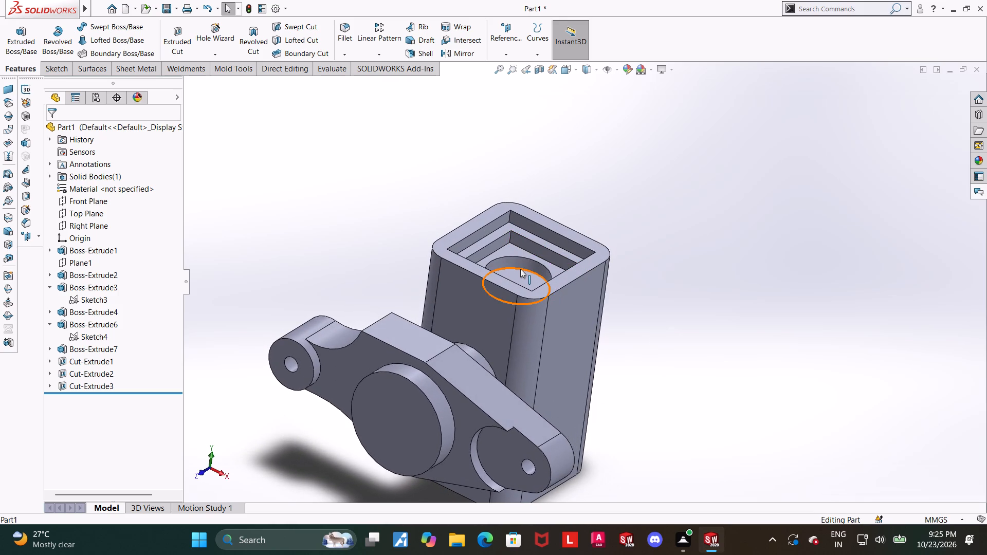
pyautogui.scroll(-2, 517, 267)
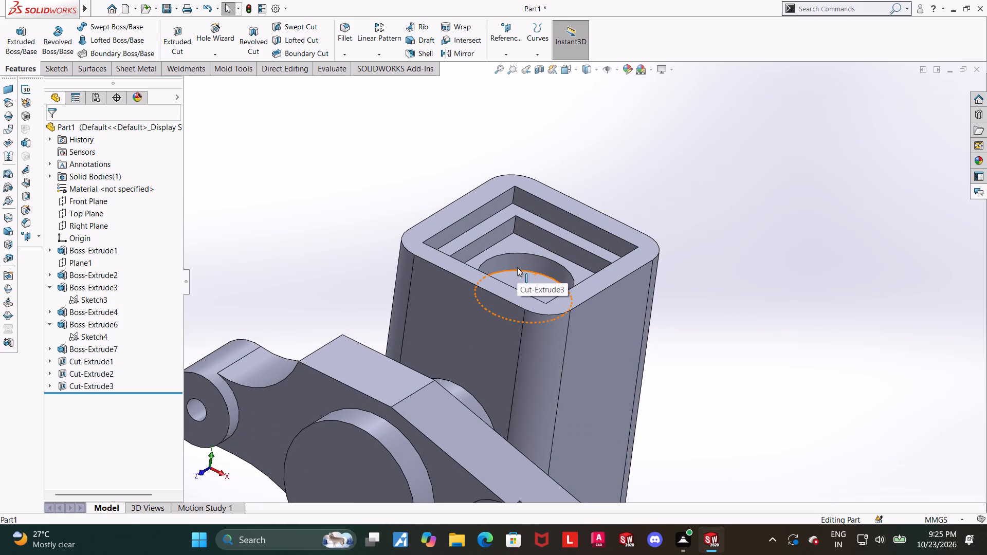
pyautogui.scroll(-1, 517, 267)
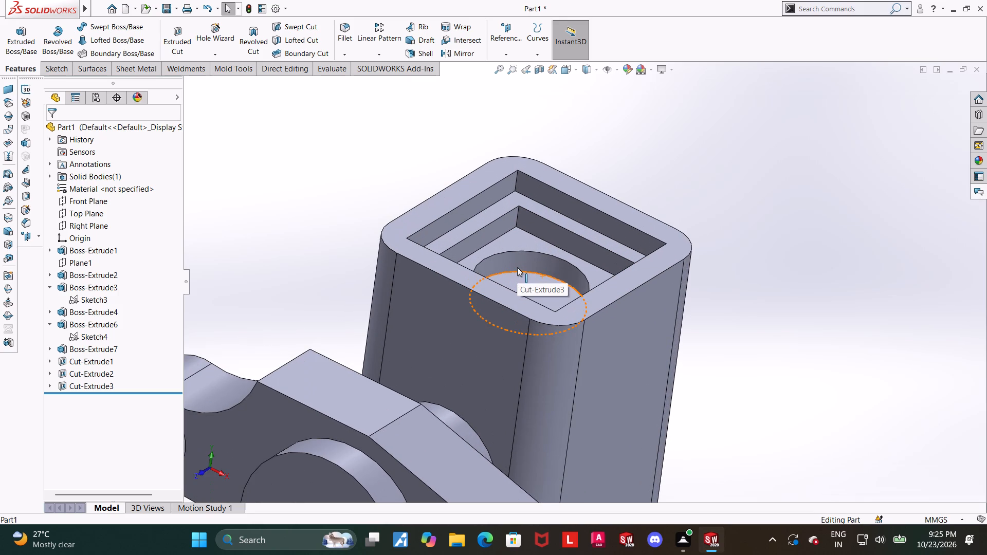
pyautogui.scroll(1, 517, 267)
pyautogui.moveTo(587, 262); pyautogui.dragTo(573, 269, button='middle')
pyautogui.scroll(-1, 537, 245)
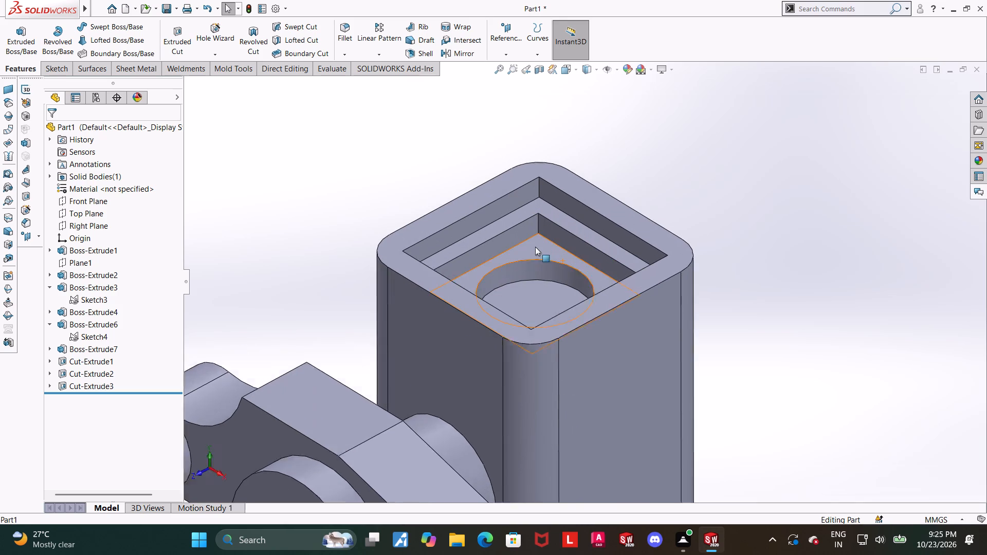
pyautogui.scroll(-2, 535, 247)
pyautogui.moveTo(451, 283); pyautogui.dragTo(436, 302, button='middle')
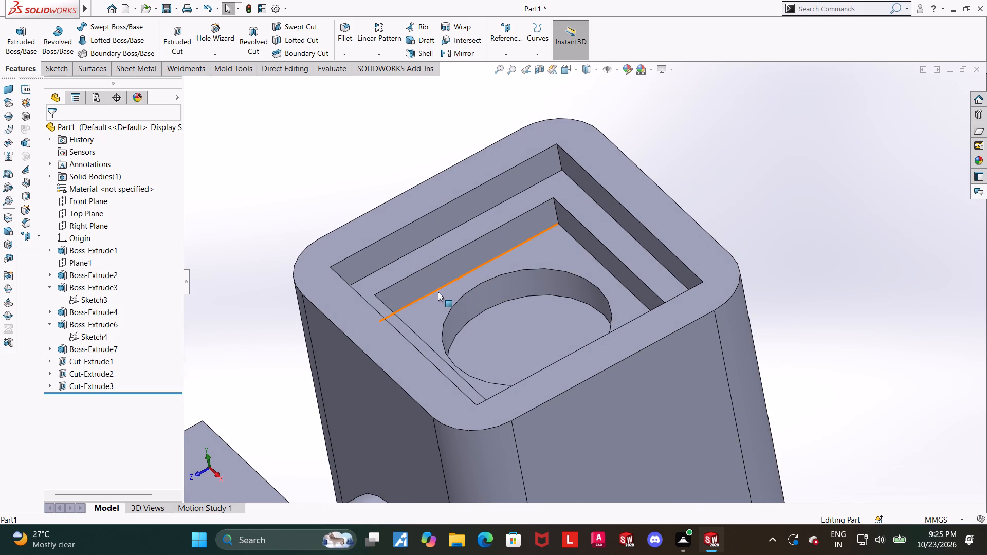
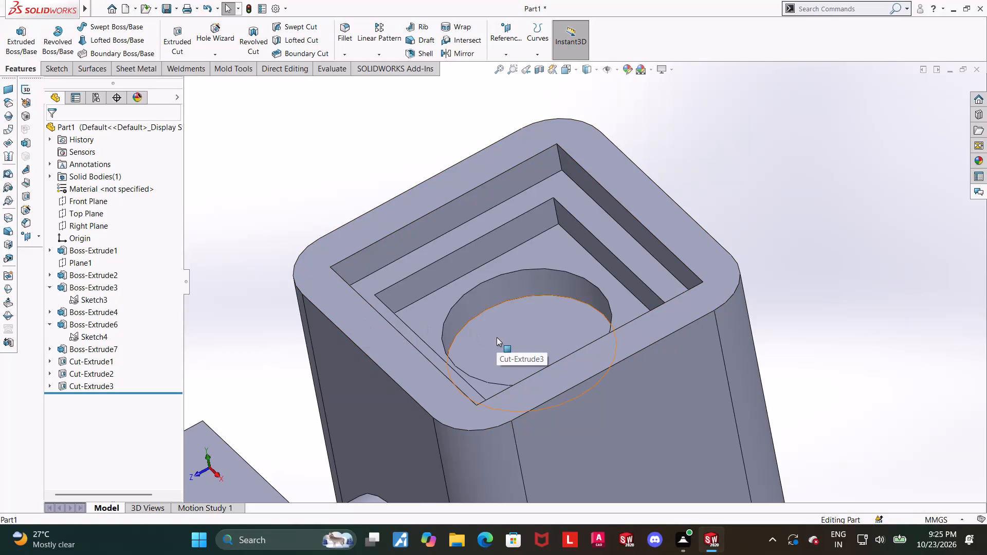
# Set up an Extruded Cut that reuses Cut-Extrude2's sketch, with the full outer 38 mm square as the selected contour.
pyautogui.scroll(1, 516, 342)
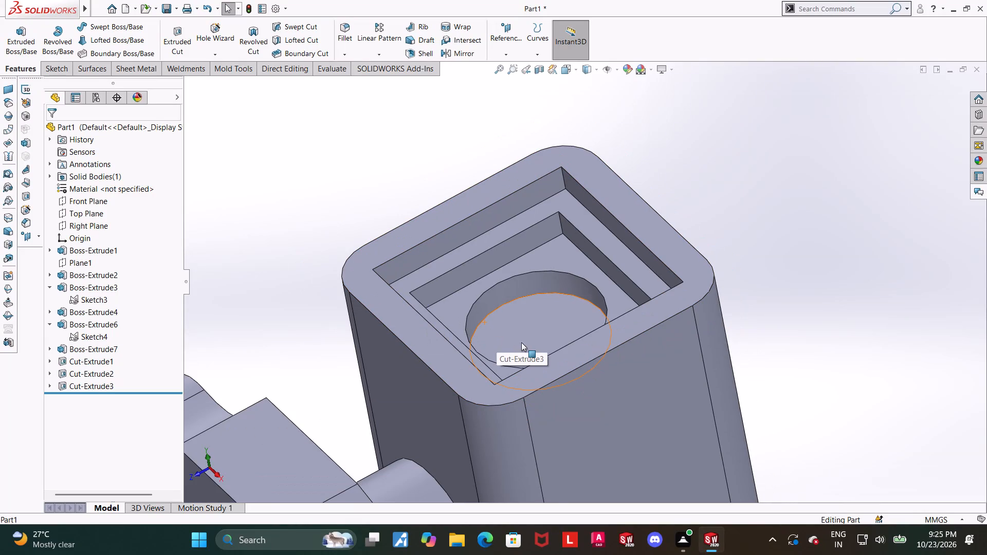
pyautogui.scroll(1, 576, 338)
pyautogui.scroll(-1, 651, 238)
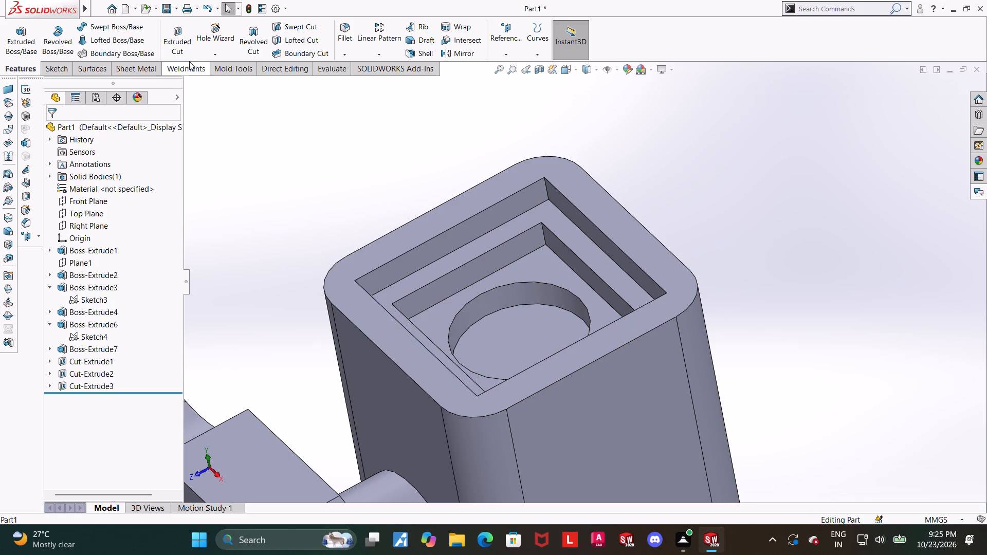
pyautogui.click(172, 34)
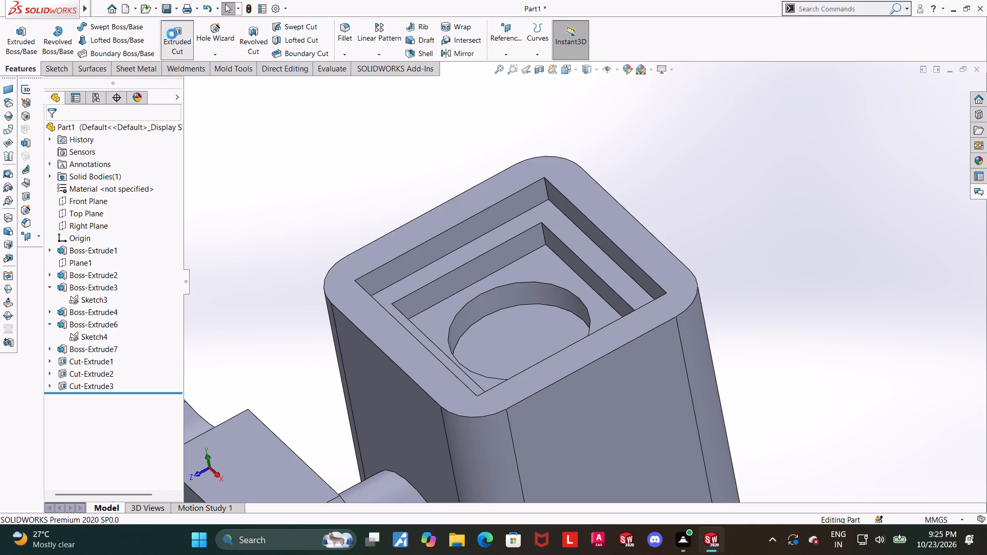
pyautogui.scroll(1, 523, 270)
pyautogui.click(190, 84)
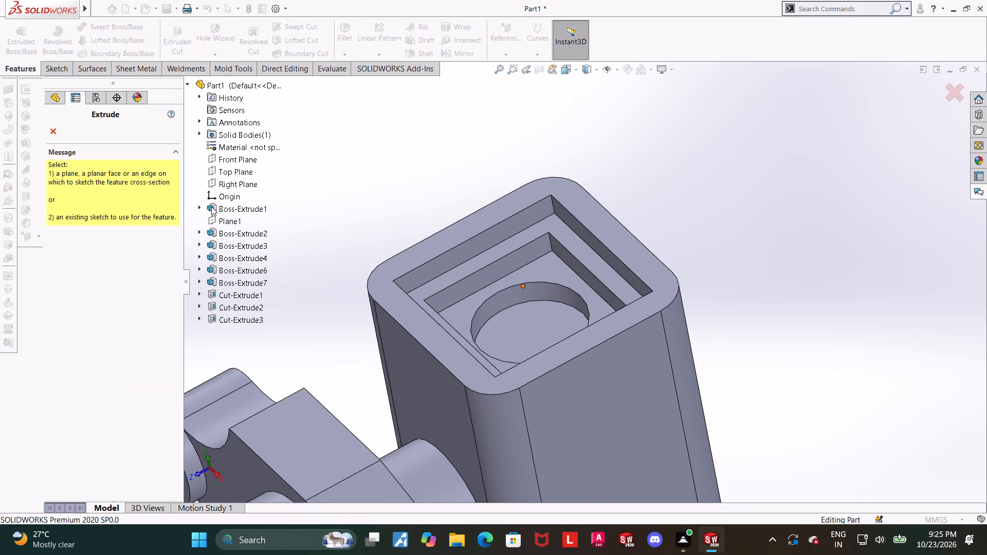
pyautogui.click(202, 302)
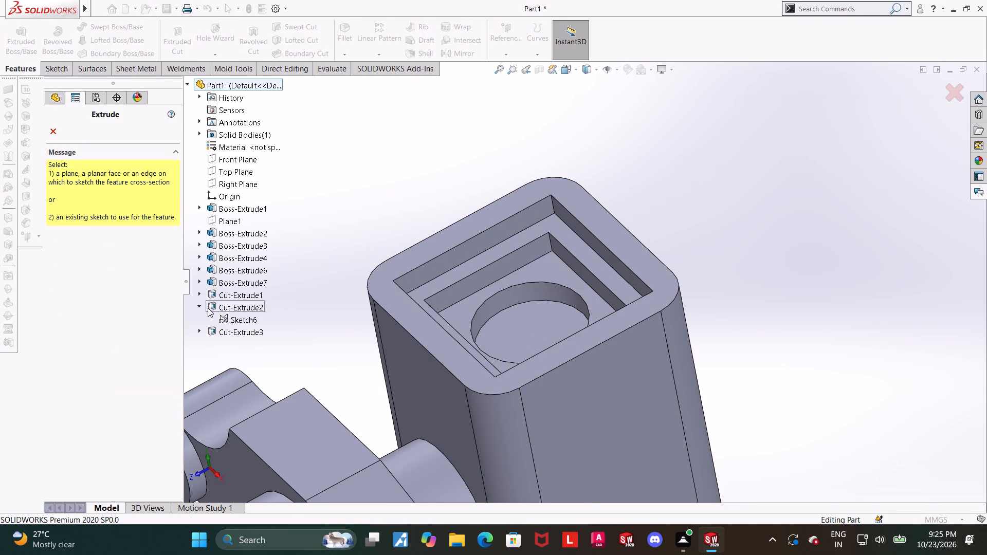
pyautogui.click(222, 316)
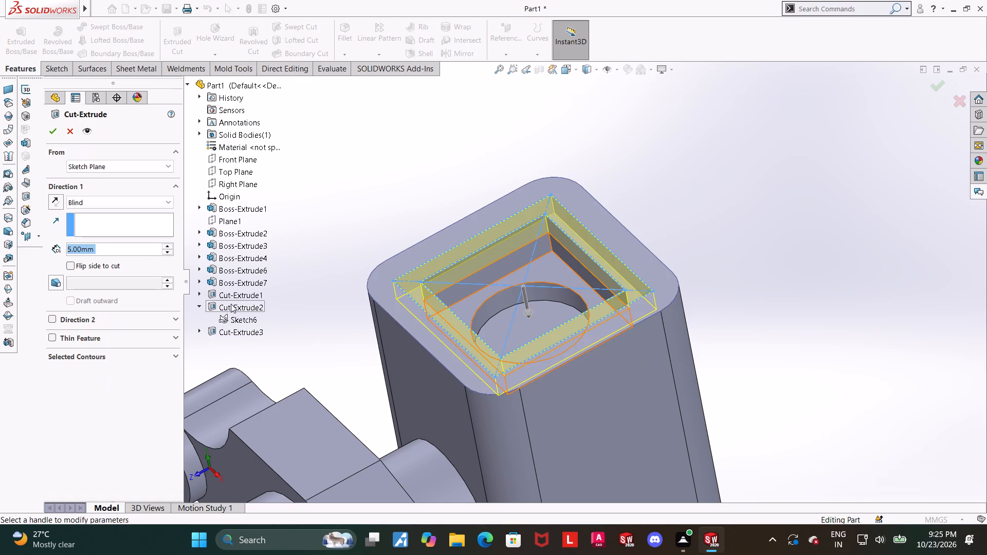
pyautogui.click(104, 355)
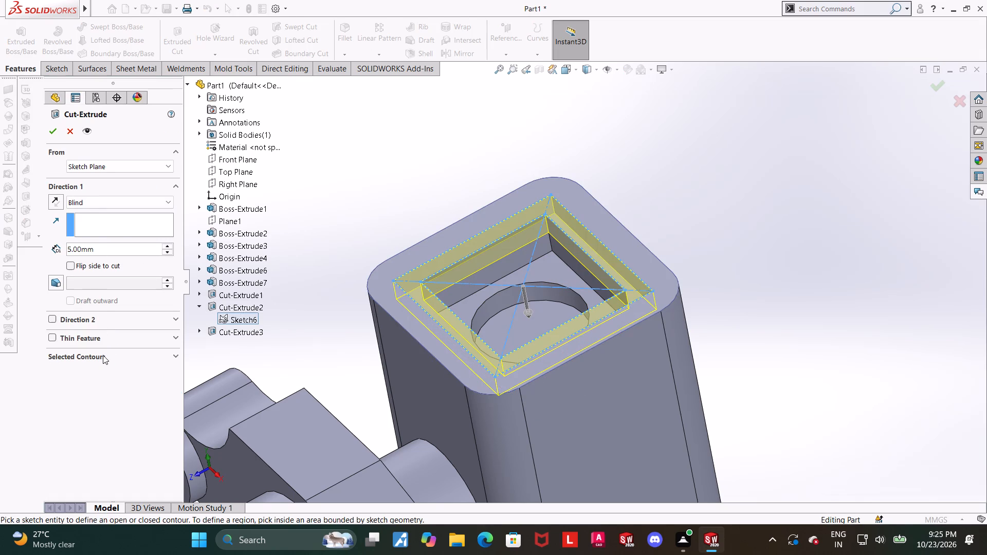
pyautogui.rightClick(104, 373)
pyautogui.click(130, 391)
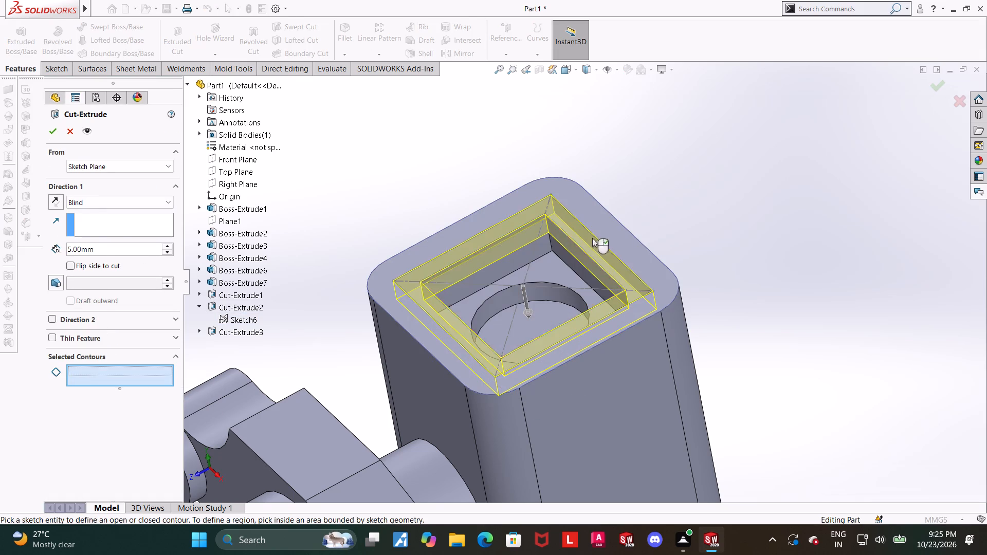
pyautogui.click(585, 227)
pyautogui.scroll(2, 662, 245)
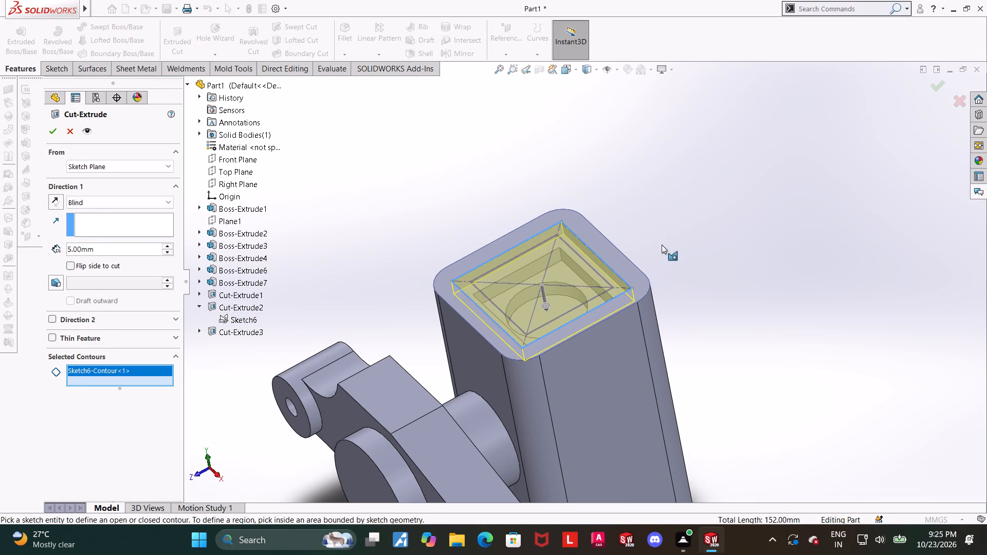
# Start the cut at a 15 mm offset from the sketch plane, reversed down into the block.
pyautogui.moveTo(716, 263); pyautogui.dragTo(722, 262, button='middle')
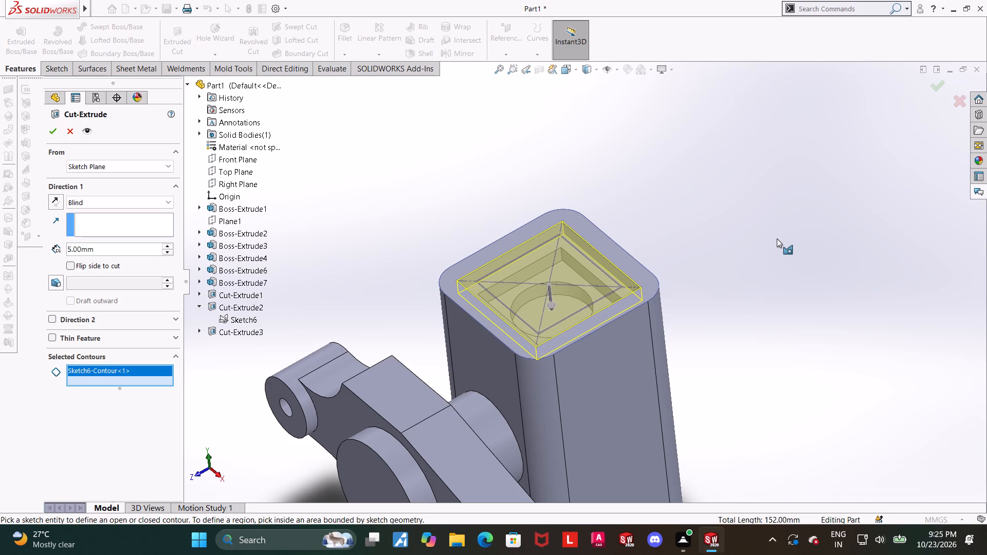
pyautogui.scroll(1, 777, 238)
pyautogui.moveTo(771, 265); pyautogui.dragTo(774, 255, button='middle')
pyautogui.scroll(-1, 703, 290)
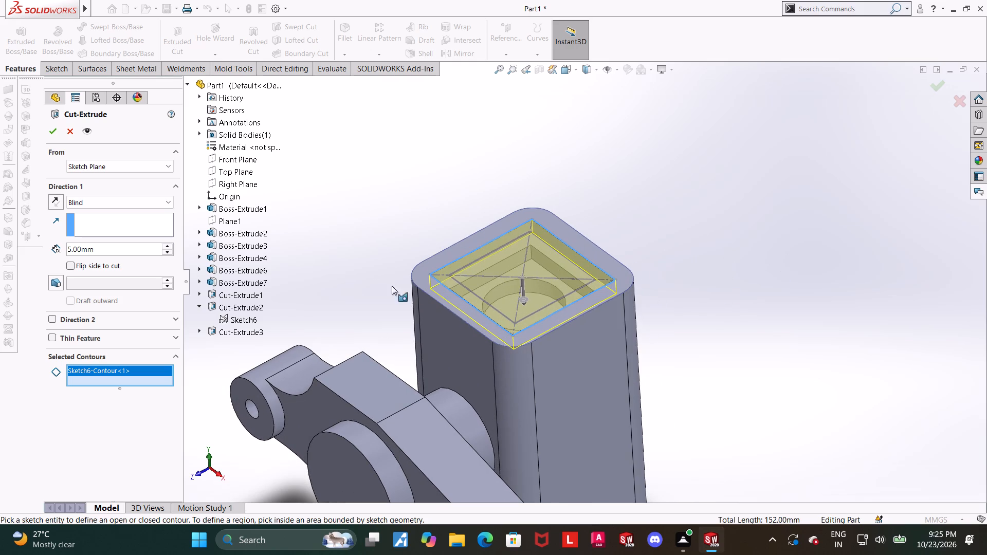
pyautogui.click(120, 165)
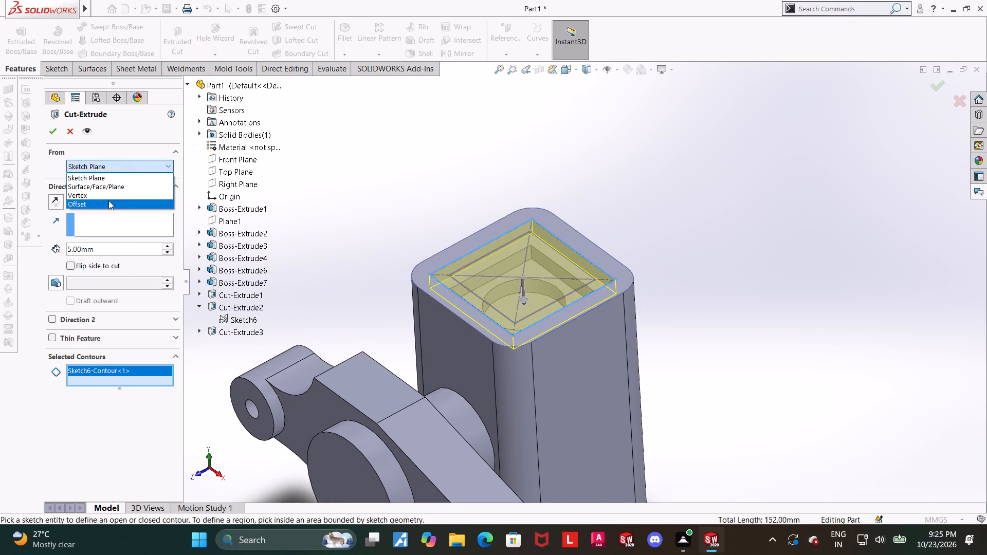
pyautogui.click(108, 200)
pyautogui.moveTo(120, 186); pyautogui.dragTo(0, 198)
pyautogui.write('15')
pyautogui.press('Return')
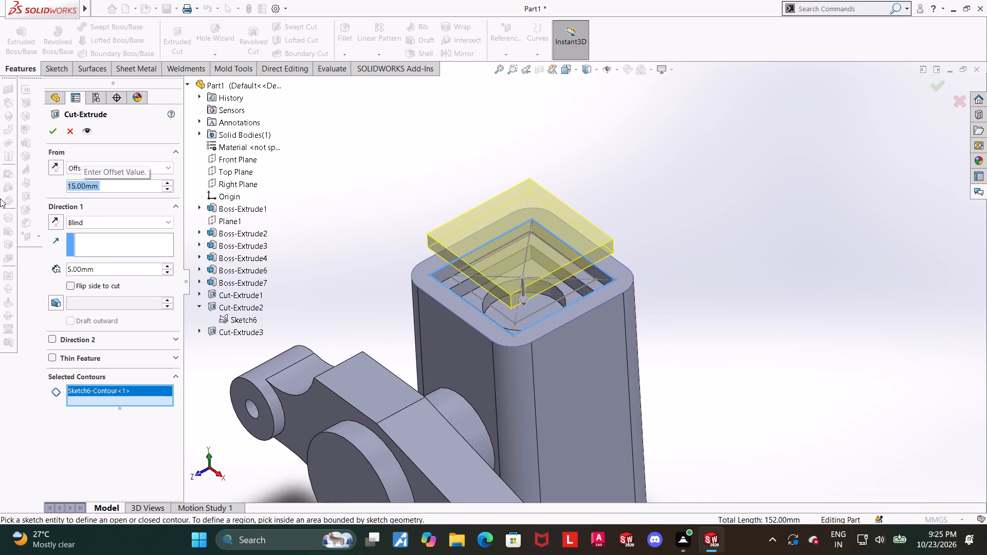
pyautogui.click(56, 163)
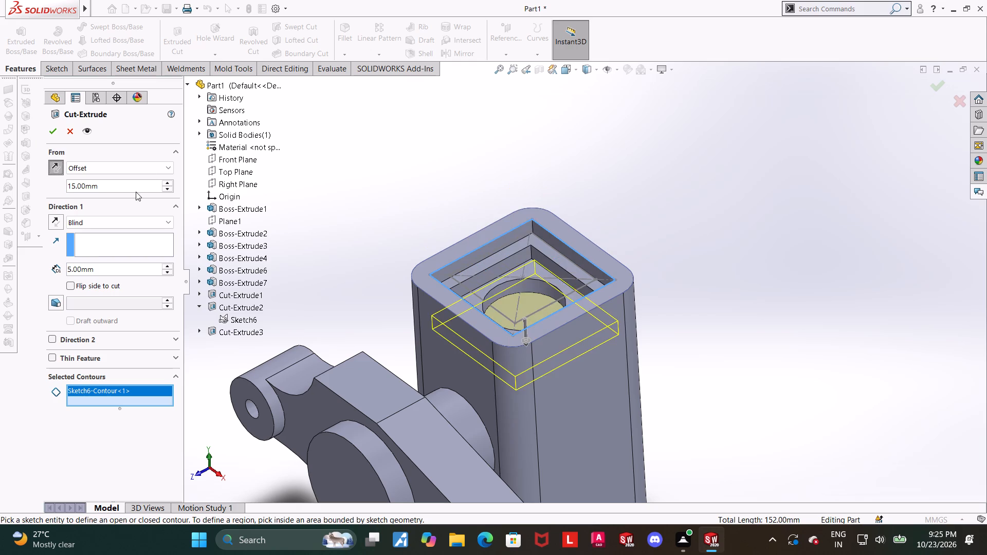
# Set the square cut's end condition to Through All and finish the feature.
pyautogui.moveTo(868, 312); pyautogui.dragTo(884, 336, button='middle')
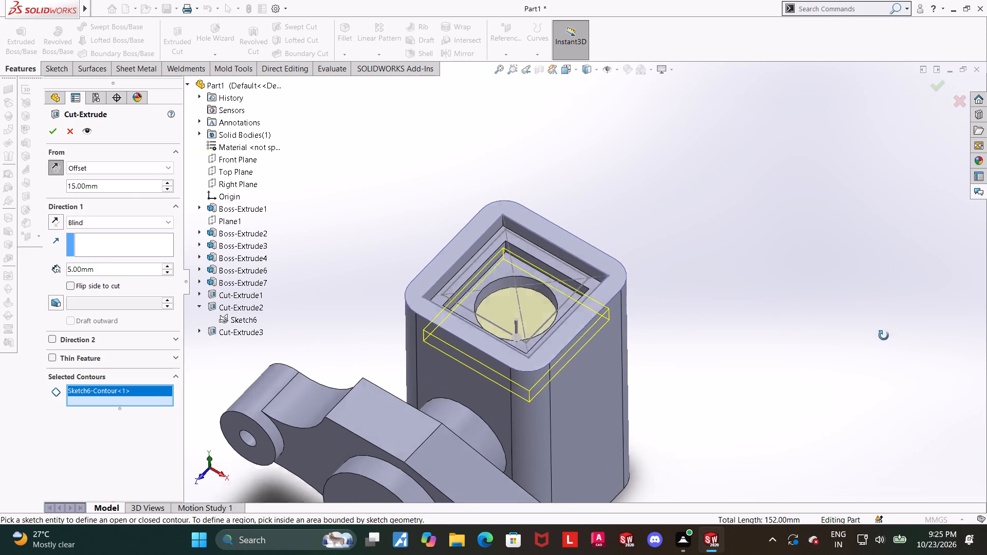
pyautogui.moveTo(884, 336); pyautogui.dragTo(884, 318, button='middle')
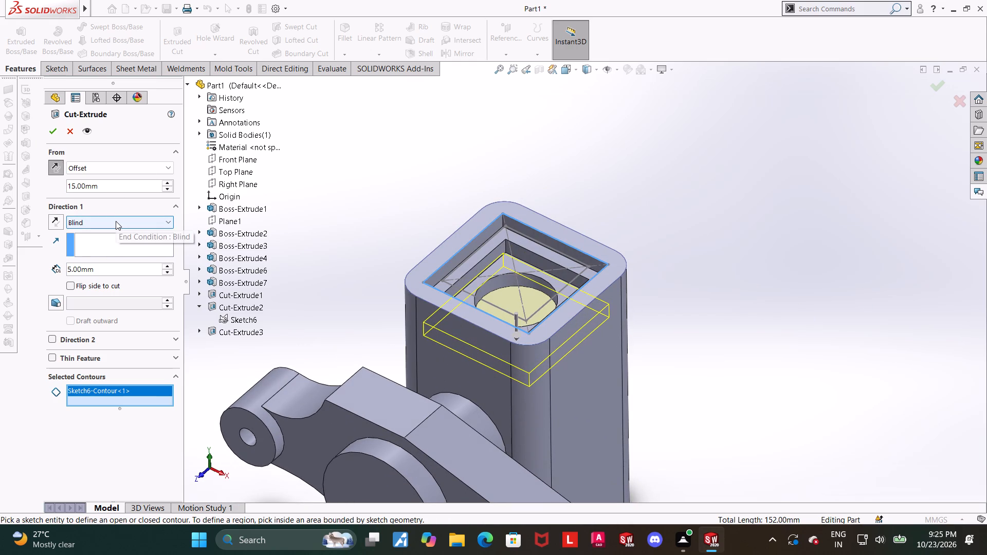
pyautogui.click(116, 221)
pyautogui.click(116, 242)
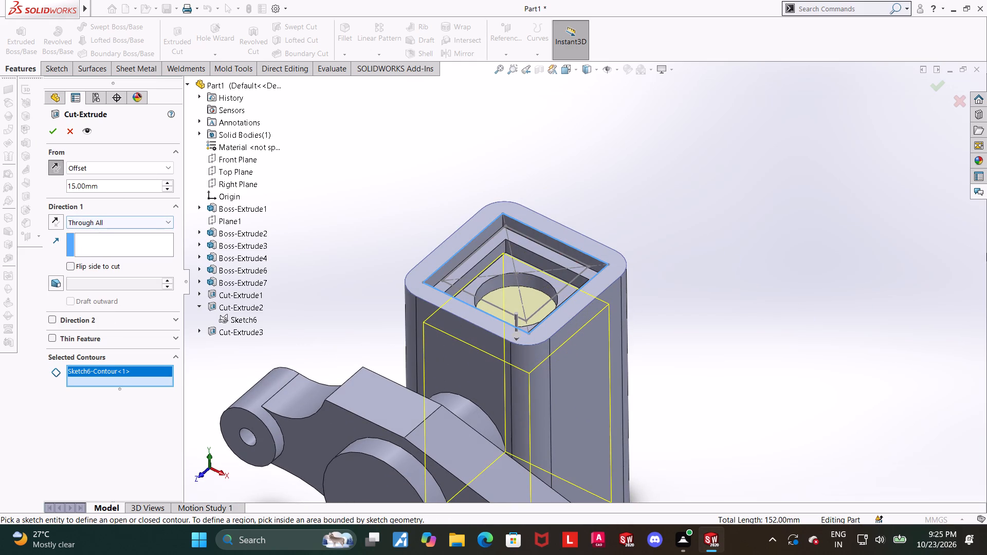
pyautogui.moveTo(974, 258); pyautogui.dragTo(963, 202, button='middle')
pyautogui.moveTo(702, 280); pyautogui.dragTo(709, 260, button='middle')
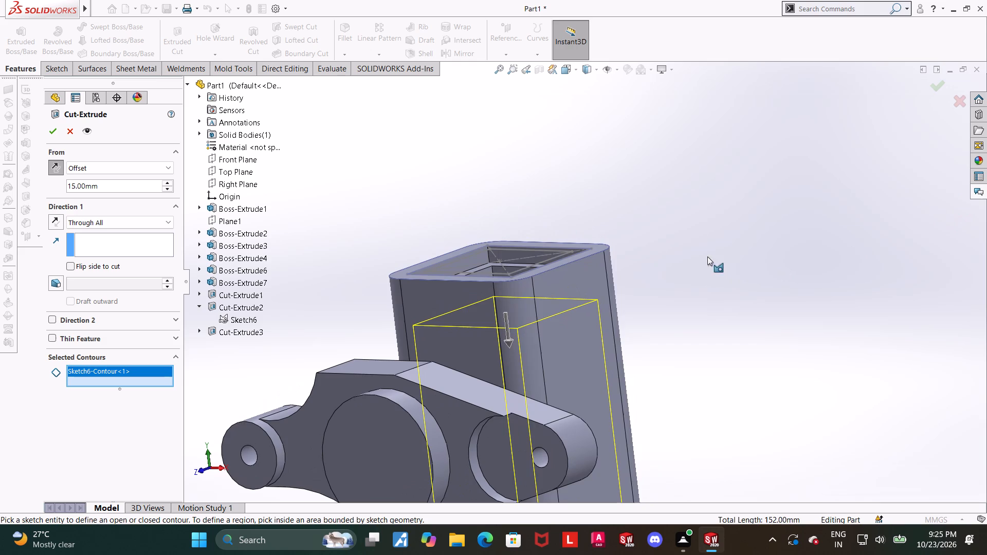
pyautogui.moveTo(610, 318); pyautogui.dragTo(612, 307, button='middle')
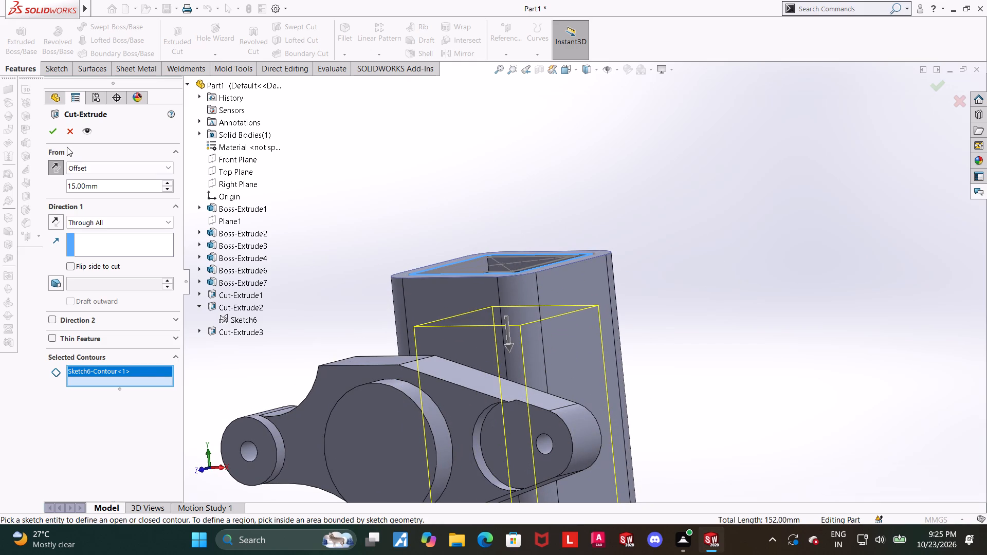
pyautogui.click(54, 129)
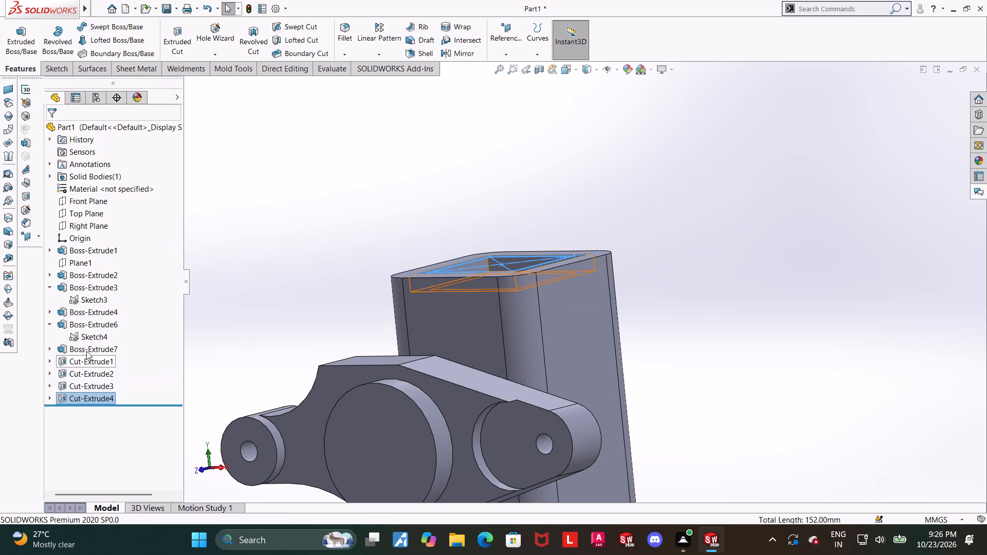
# Check the sketches belonging to Boss-Extrude6, Cut-Extrude2 and Cut-Extrude3 in the model.
pyautogui.click(86, 340)
pyautogui.click(96, 329)
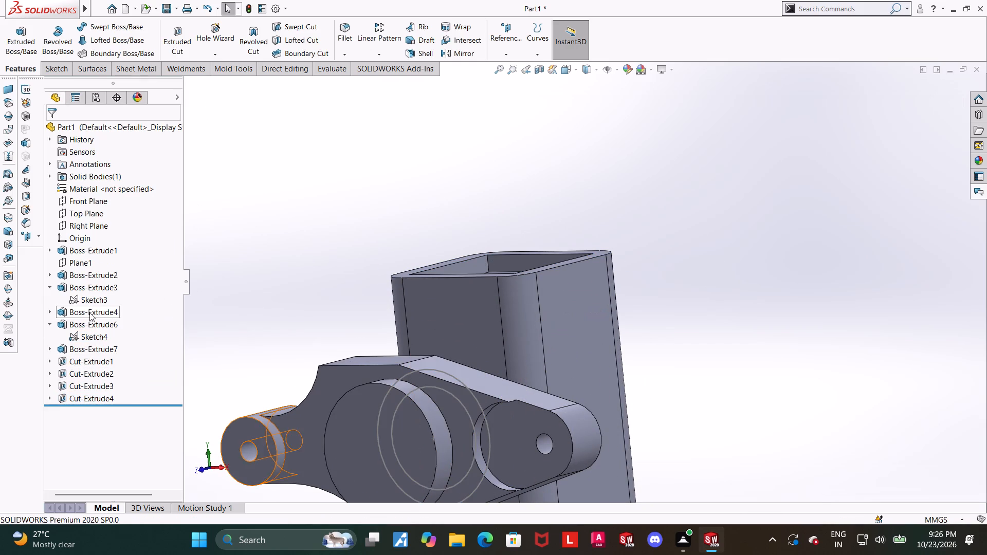
pyautogui.click(71, 330)
pyautogui.click(79, 334)
pyautogui.click(85, 319)
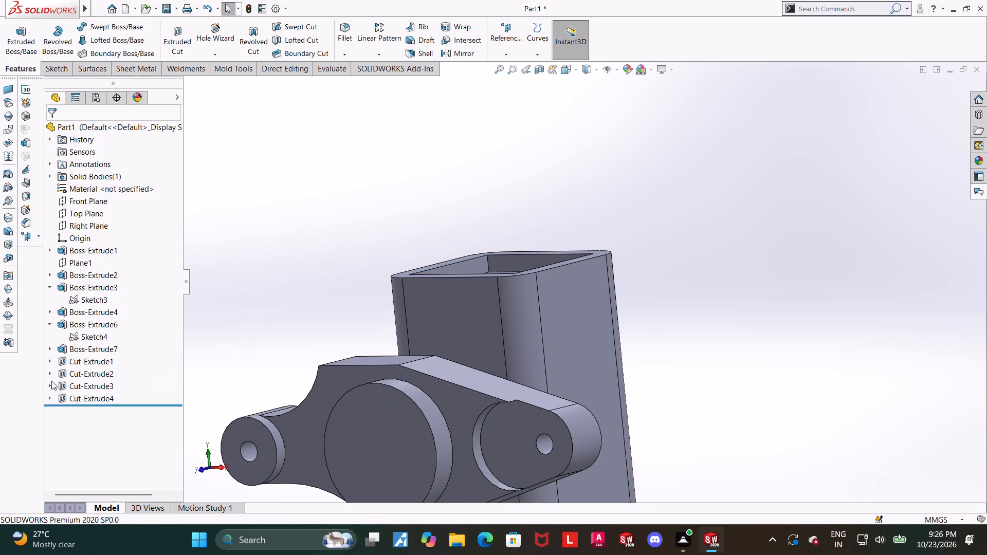
pyautogui.click(51, 381)
pyautogui.click(53, 385)
pyautogui.click(48, 379)
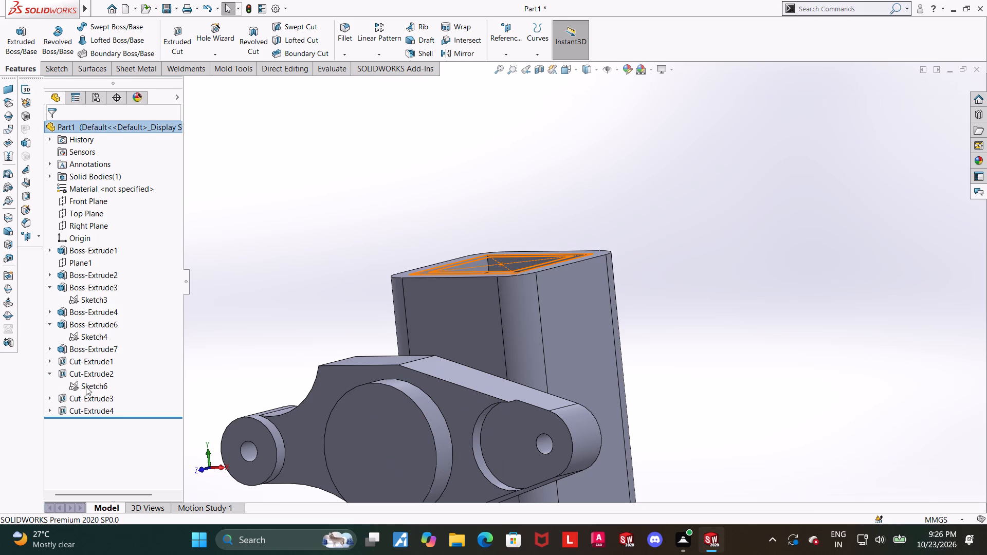
pyautogui.click(88, 387)
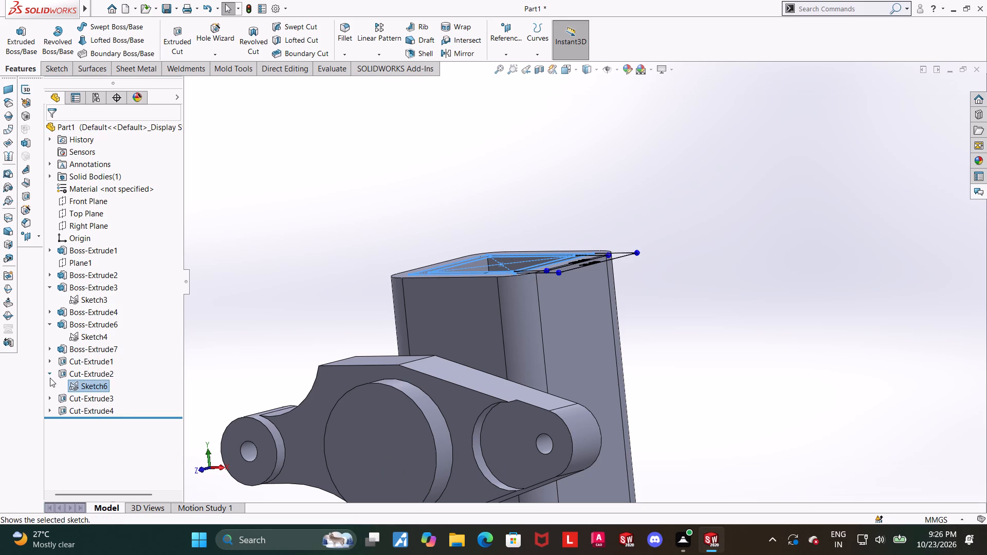
pyautogui.click(49, 375)
pyautogui.click(50, 381)
pyautogui.click(73, 395)
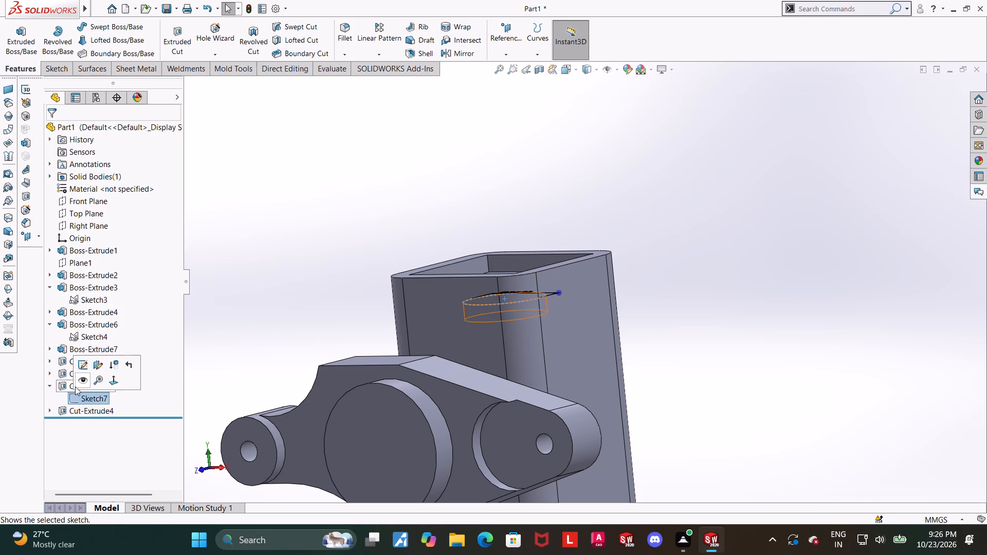
pyautogui.click(50, 387)
pyautogui.scroll(2, 574, 335)
pyautogui.click(664, 331)
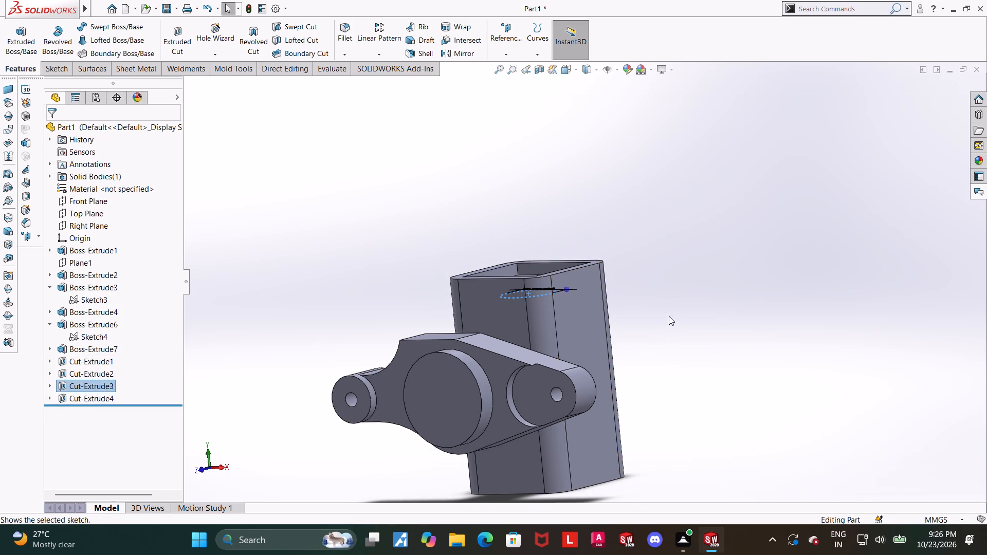
# Examine the hollowed block from above and below, and the arm with its circular boss from the front.
pyautogui.moveTo(669, 317); pyautogui.dragTo(686, 304, button='middle')
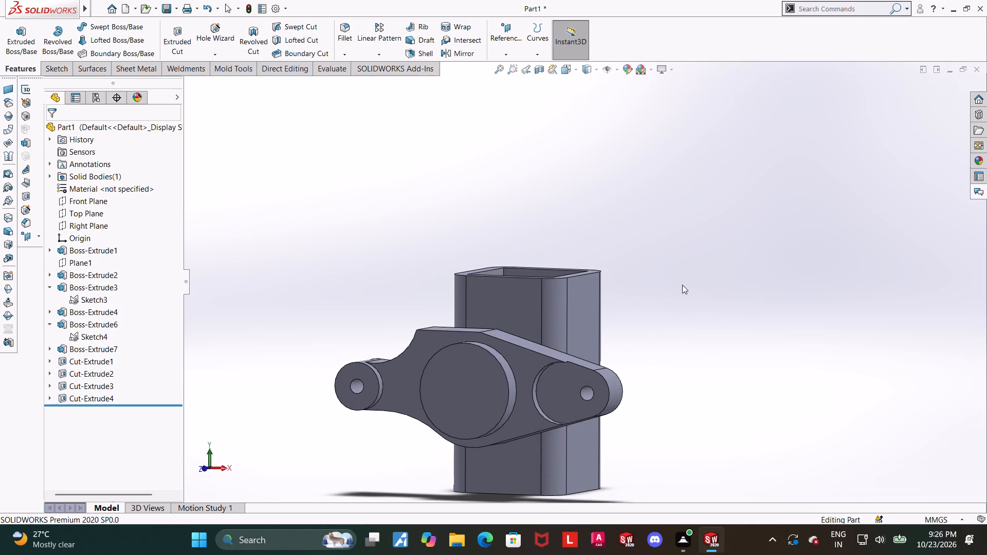
pyautogui.moveTo(678, 287); pyautogui.dragTo(635, 308, button='middle')
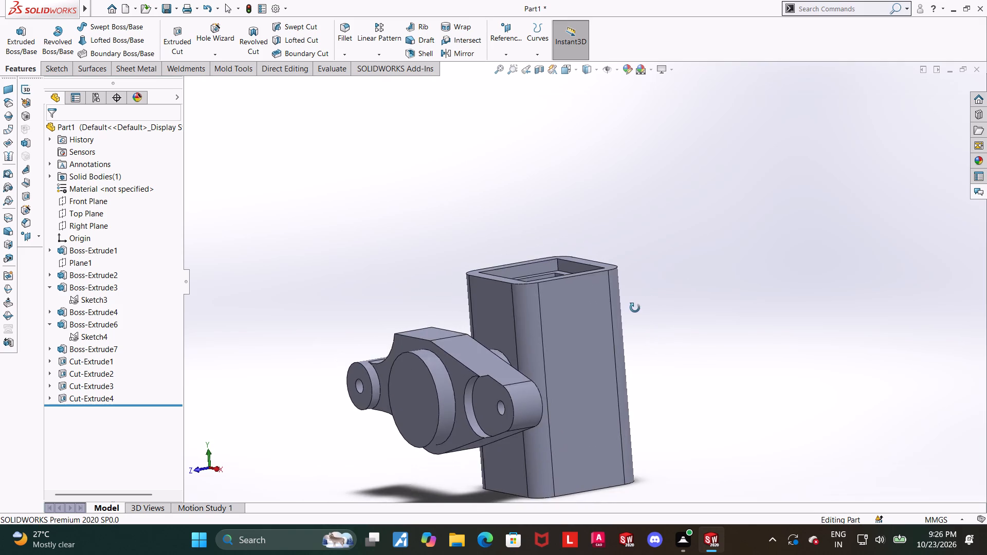
pyautogui.moveTo(635, 308); pyautogui.dragTo(642, 302, button='middle')
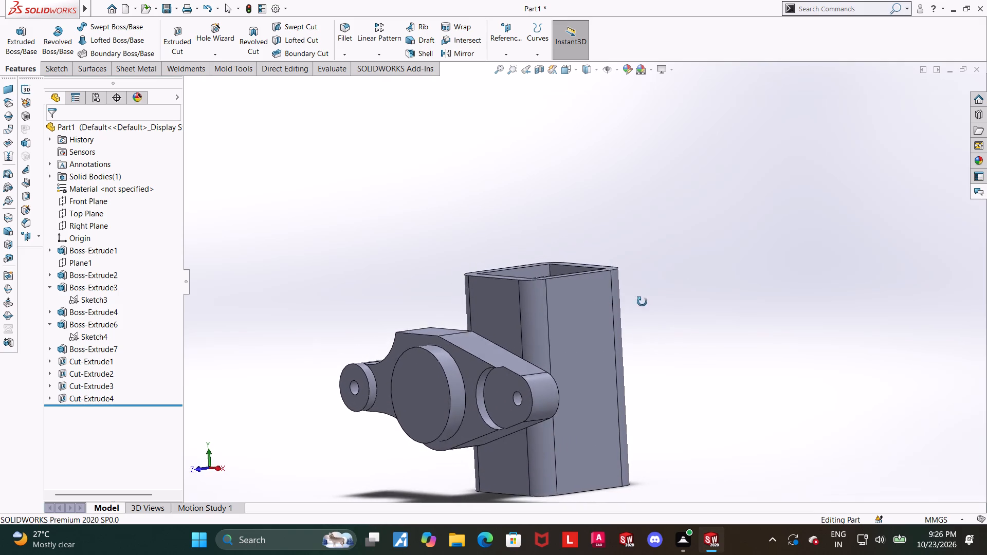
pyautogui.moveTo(642, 302); pyautogui.dragTo(641, 79, button='middle')
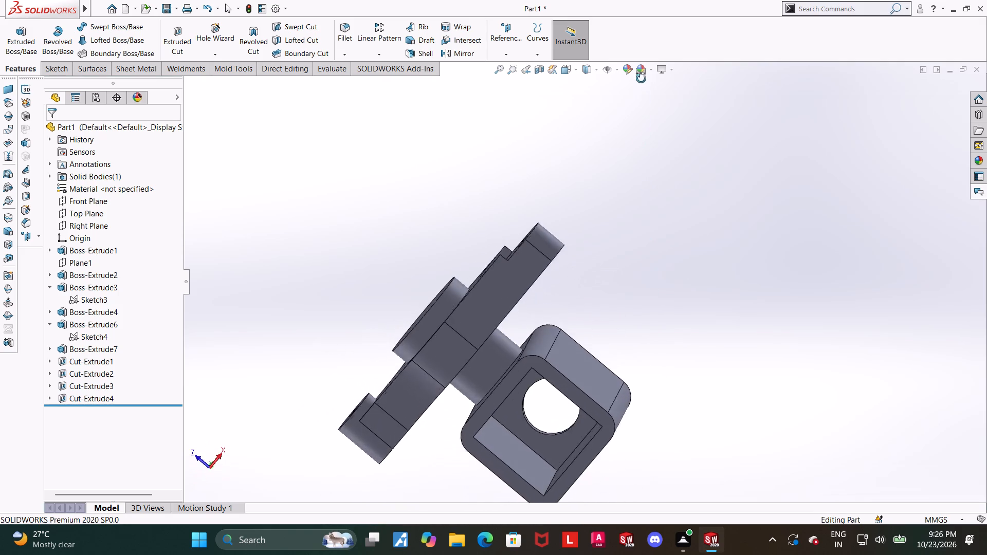
pyautogui.moveTo(641, 79); pyautogui.dragTo(652, 350, button='middle')
pyautogui.scroll(2, 631, 341)
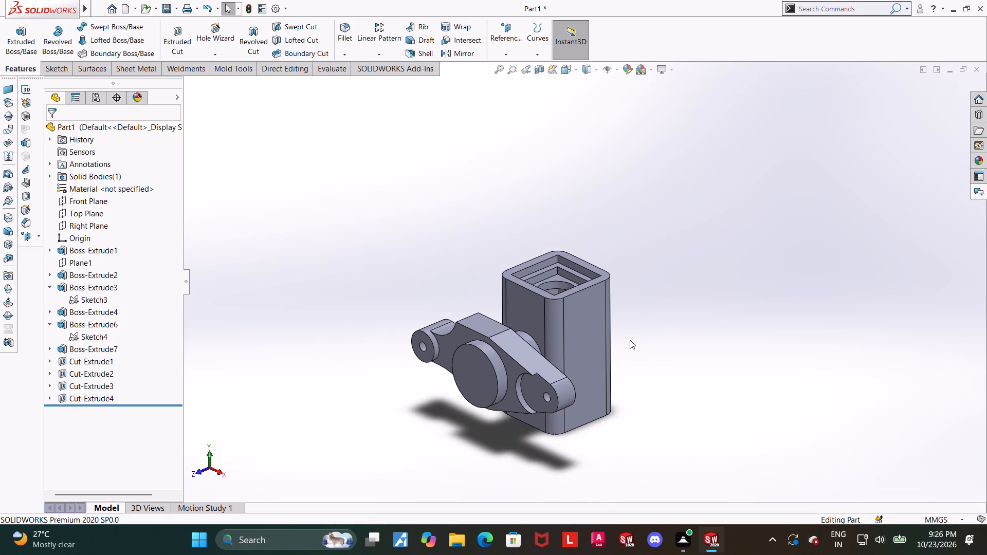
pyautogui.moveTo(629, 340); pyautogui.dragTo(657, 317, button='middle')
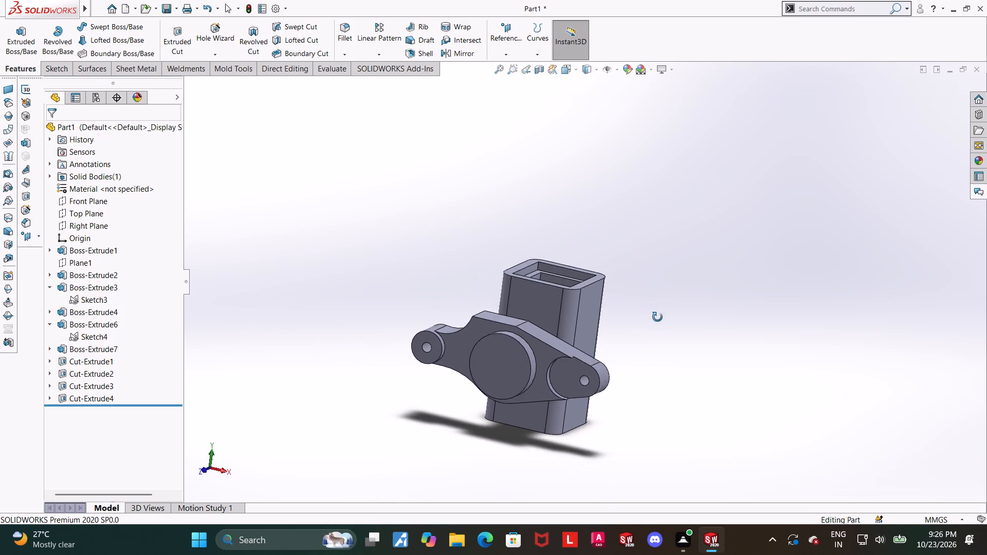
pyautogui.moveTo(657, 317); pyautogui.dragTo(698, 288, button='middle')
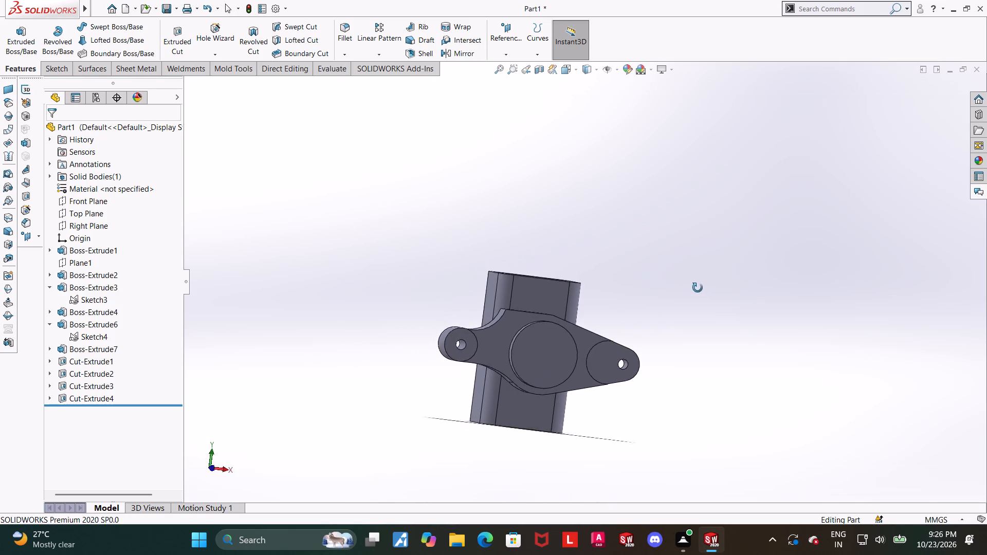
pyautogui.moveTo(698, 288); pyautogui.dragTo(699, 285, button='middle')
pyautogui.click(547, 349)
pyautogui.click(671, 387)
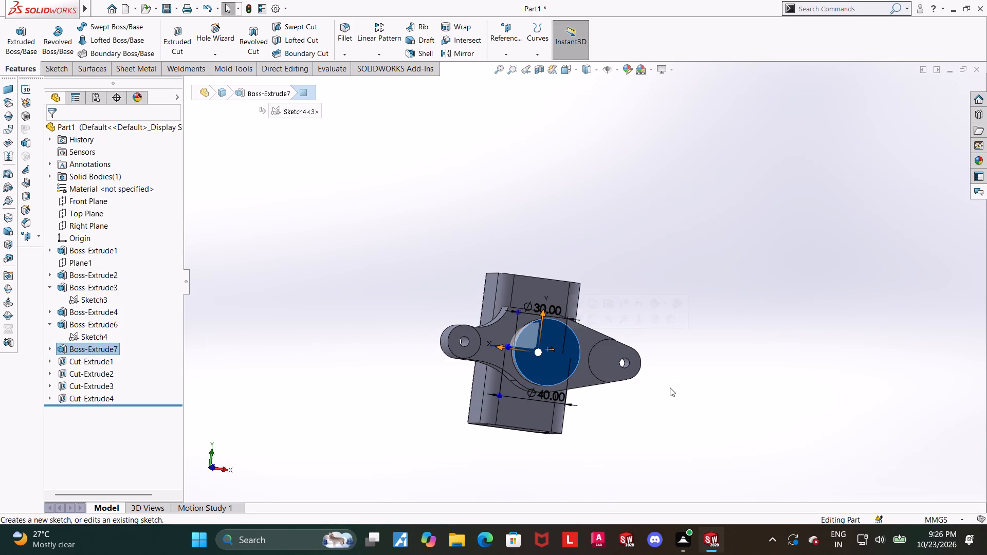
pyautogui.click(566, 71)
pyautogui.click(481, 332)
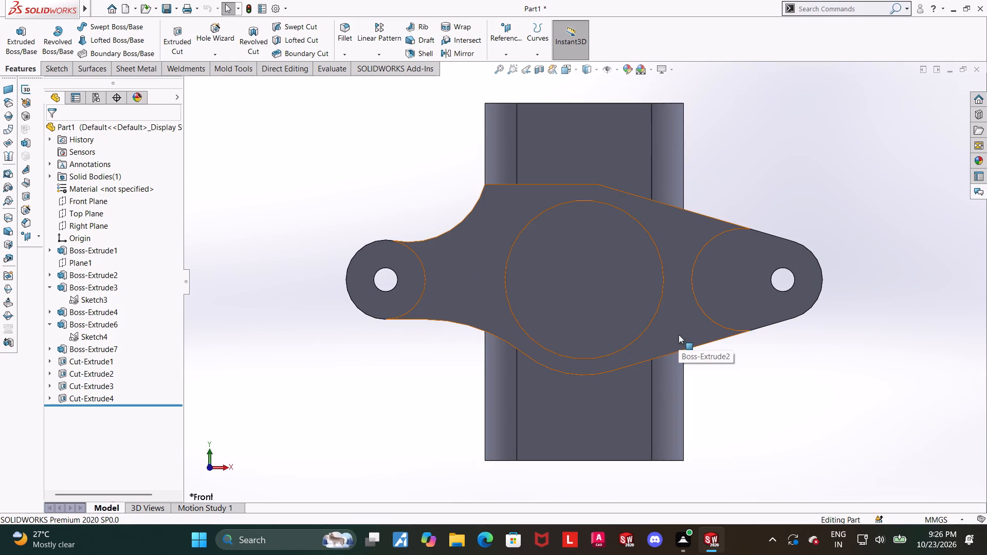
# Start a legacy counterbored hole with the Hole Wizard, with a 10 mm diameter and a 22 mm counterbore diameter.
pyautogui.scroll(1, 679, 335)
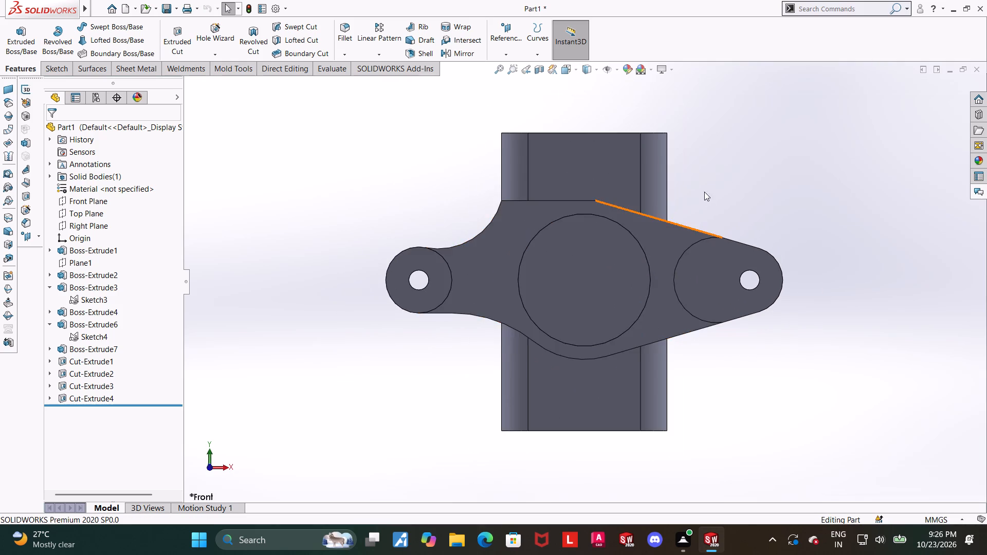
pyautogui.scroll(-2, 729, 172)
pyautogui.scroll(2, 634, 312)
pyautogui.scroll(-1, 632, 312)
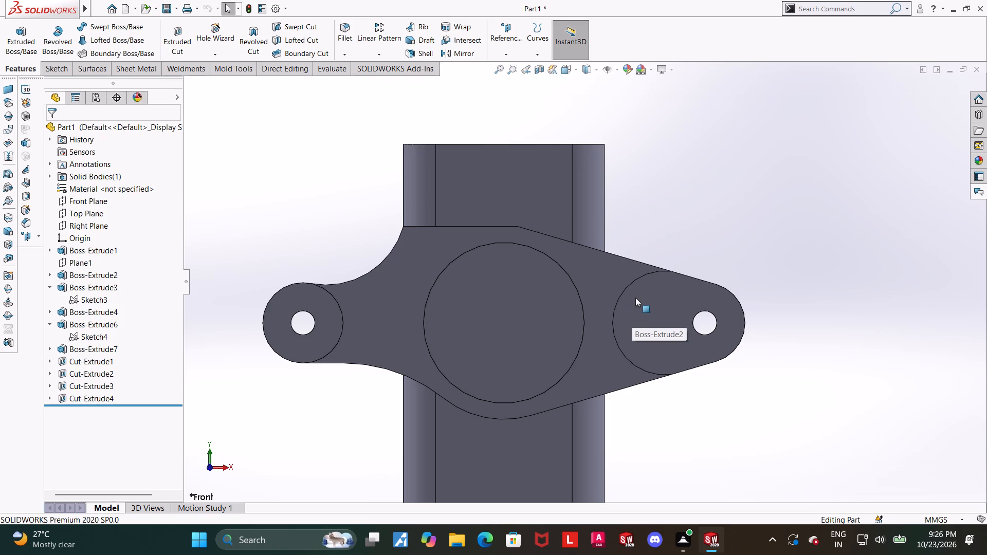
pyautogui.click(220, 15)
pyautogui.click(221, 27)
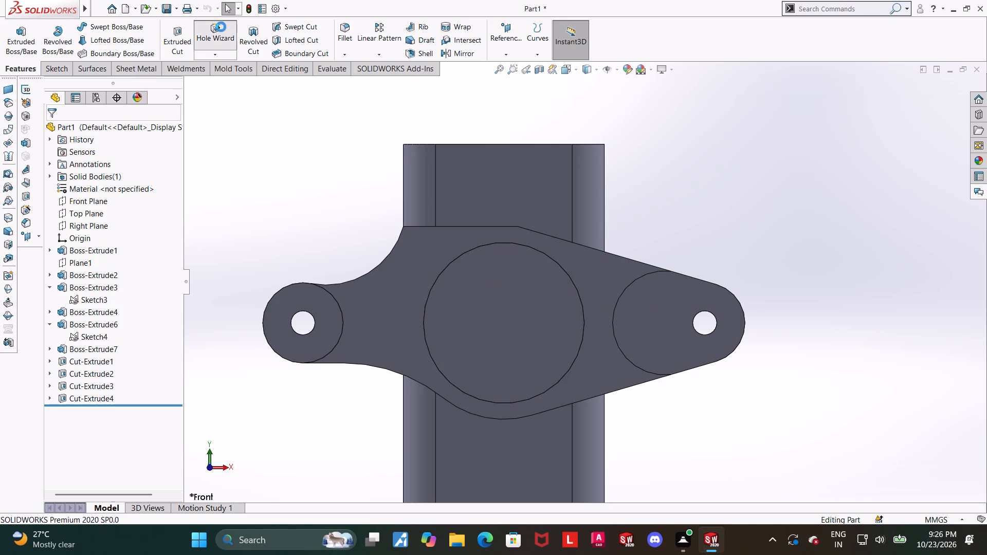
pyautogui.click(132, 212)
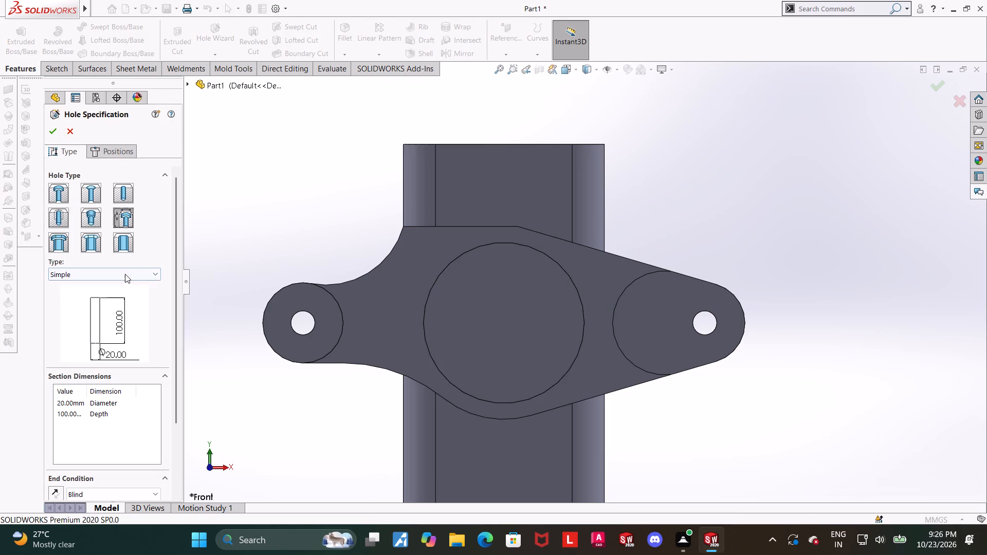
pyautogui.click(125, 274)
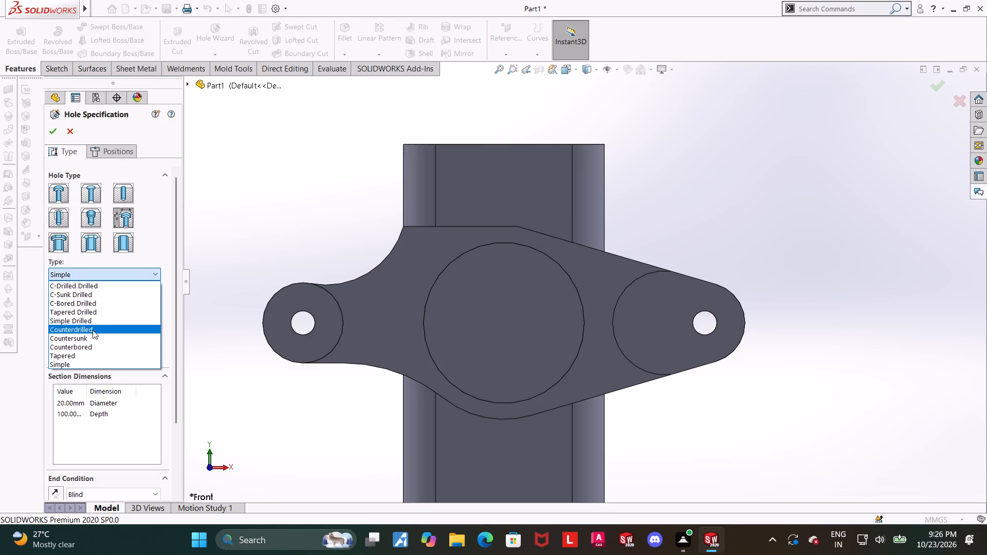
pyautogui.click(96, 349)
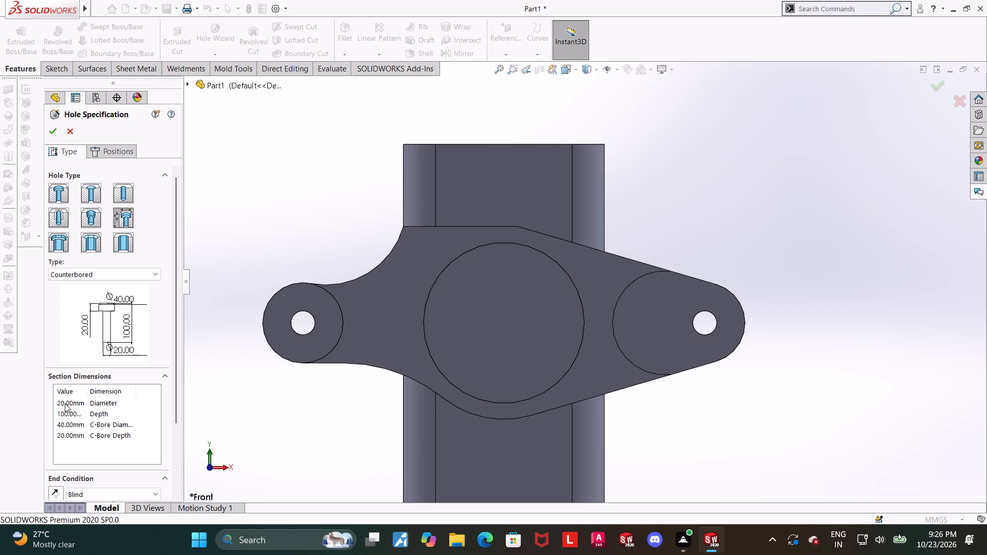
pyautogui.doubleClick(65, 406)
pyautogui.write('10')
pyautogui.press('Return')
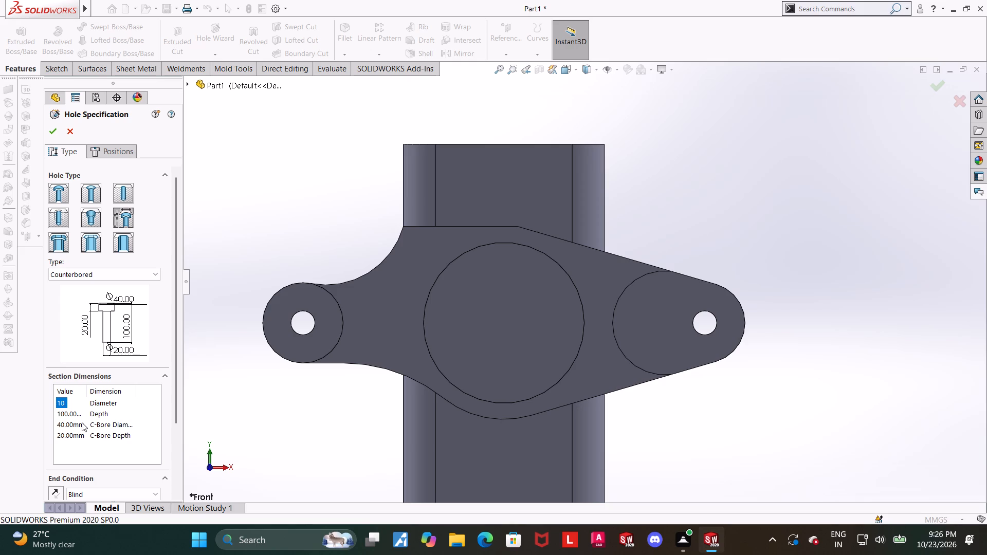
pyautogui.doubleClick(82, 422)
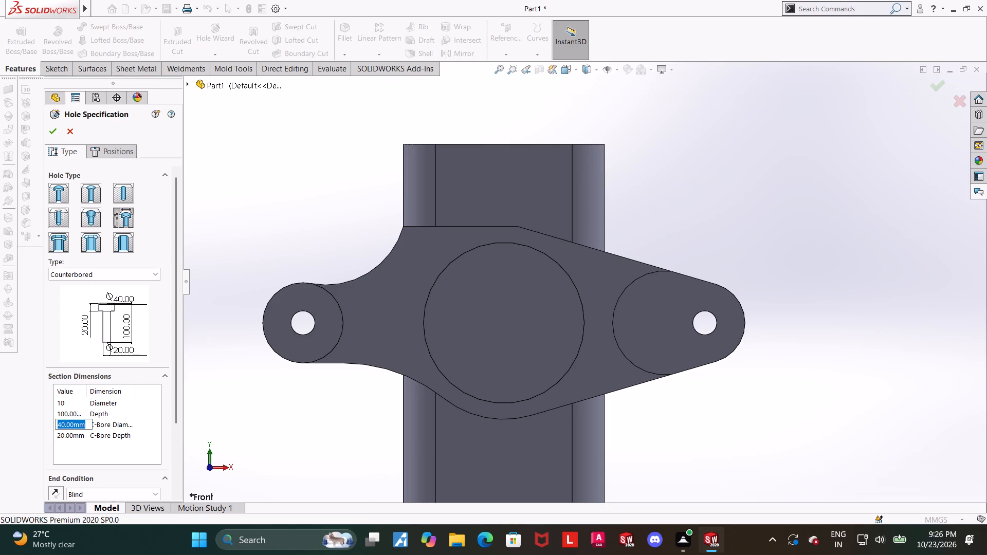
pyautogui.write('22')
pyautogui.press('Return')
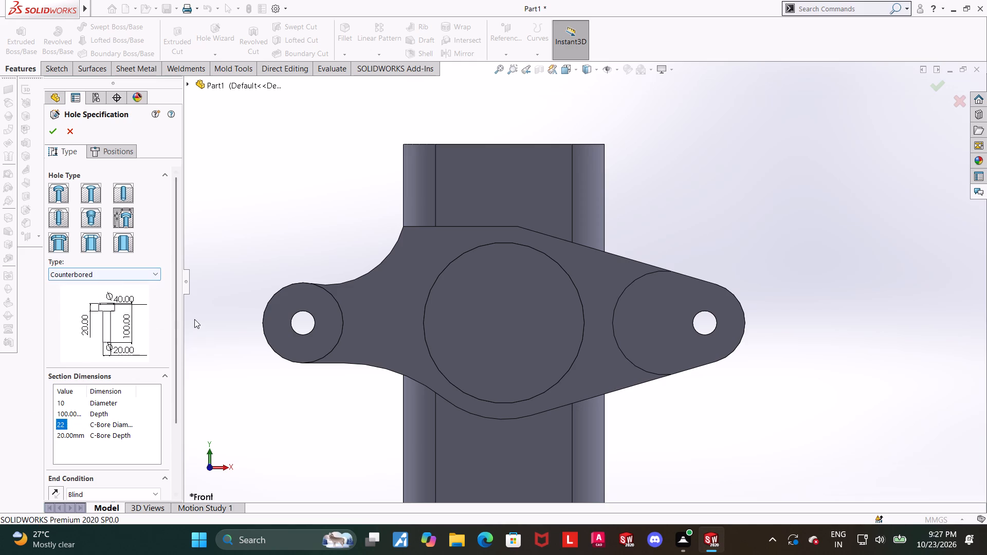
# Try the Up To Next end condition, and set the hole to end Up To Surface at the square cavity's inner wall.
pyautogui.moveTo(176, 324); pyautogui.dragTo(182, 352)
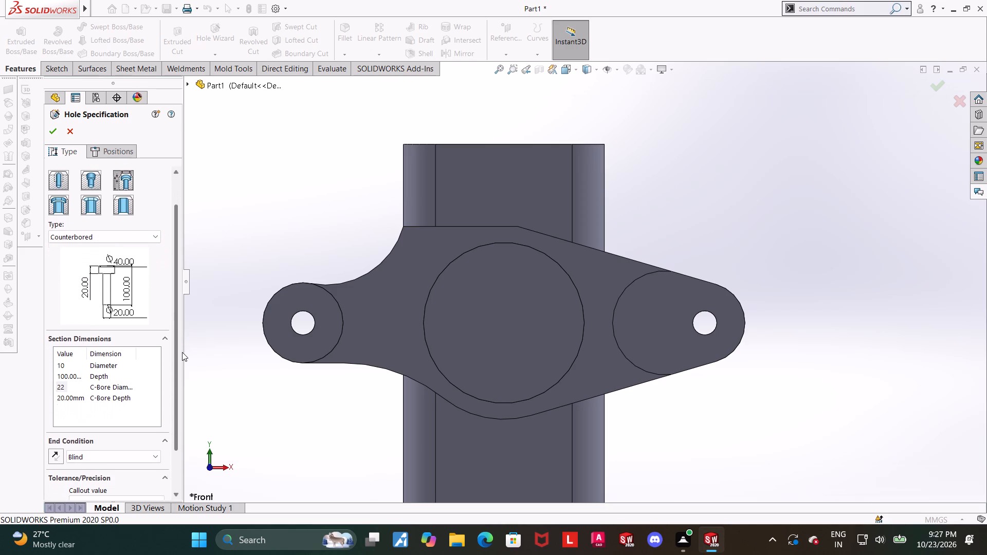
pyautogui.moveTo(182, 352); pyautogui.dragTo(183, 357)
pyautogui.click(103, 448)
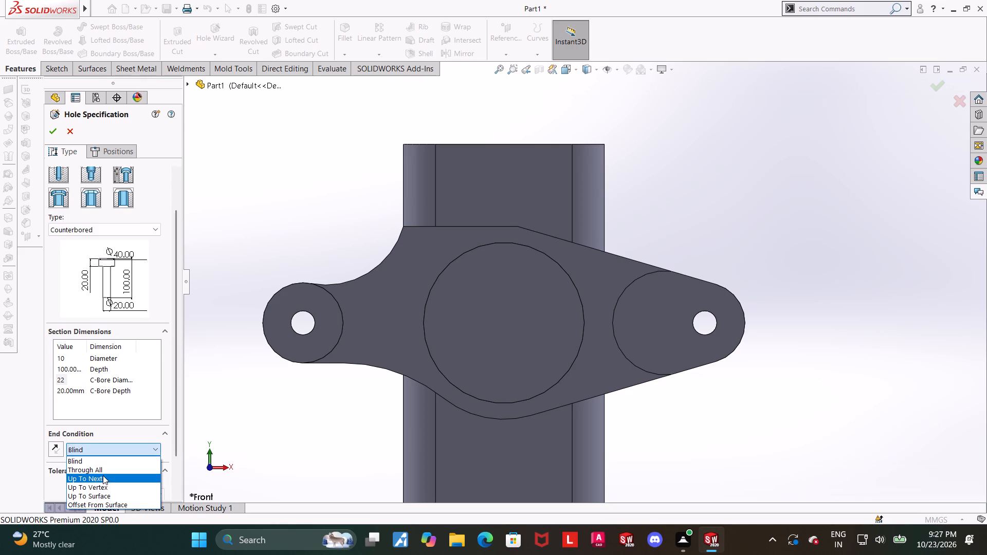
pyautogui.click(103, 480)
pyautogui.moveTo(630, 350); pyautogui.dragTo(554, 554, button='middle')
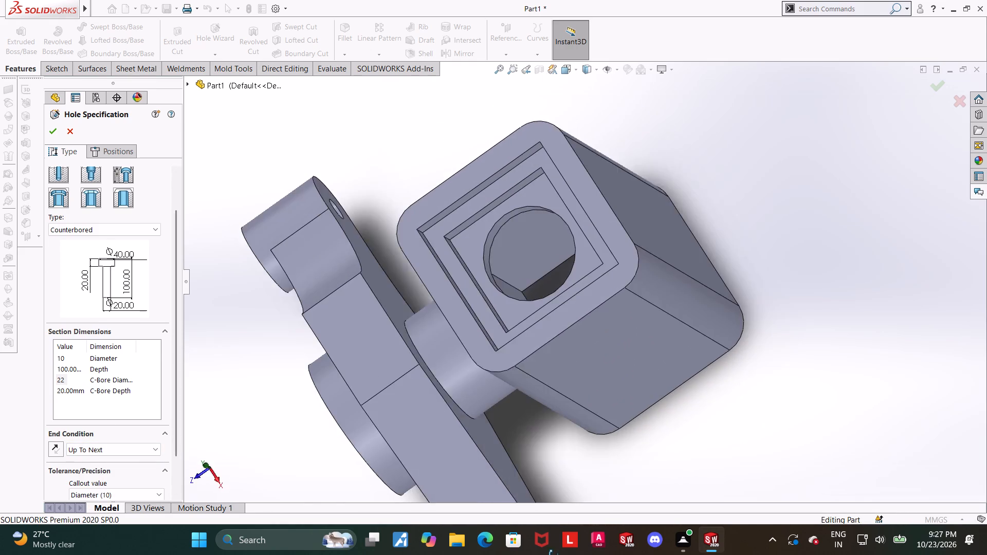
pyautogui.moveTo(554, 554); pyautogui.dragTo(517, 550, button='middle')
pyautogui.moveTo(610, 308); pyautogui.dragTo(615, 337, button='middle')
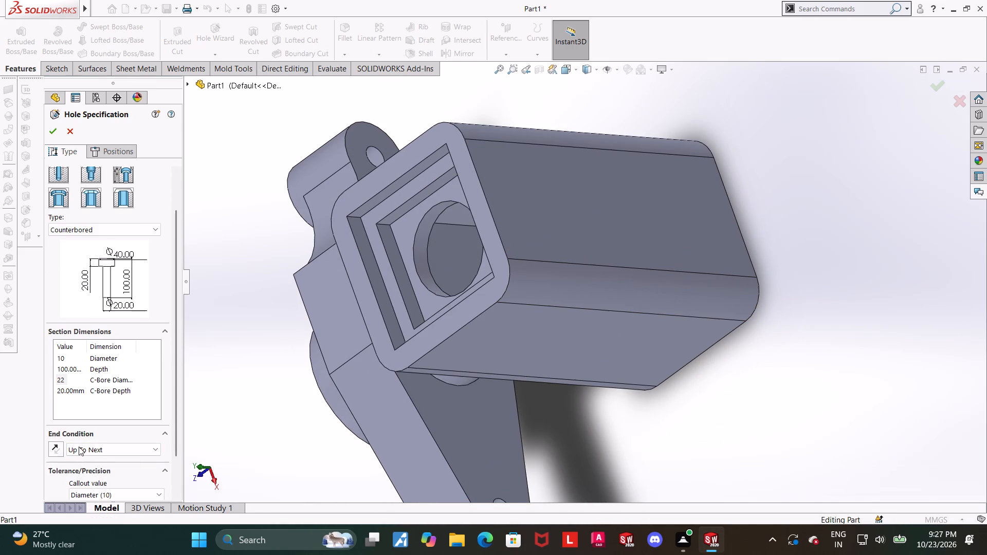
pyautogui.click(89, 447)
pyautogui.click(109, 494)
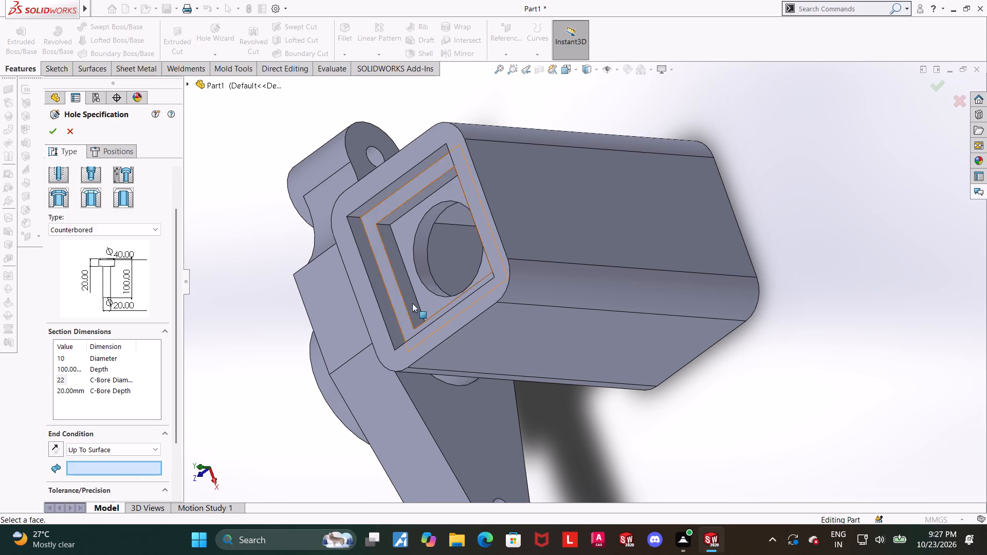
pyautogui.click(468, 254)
# Position the counterbored hole with a 3D sketch point near the centre of the arm's large circular boss face.
pyautogui.scroll(3, 448, 321)
pyautogui.moveTo(488, 351); pyautogui.dragTo(582, 141, button='middle')
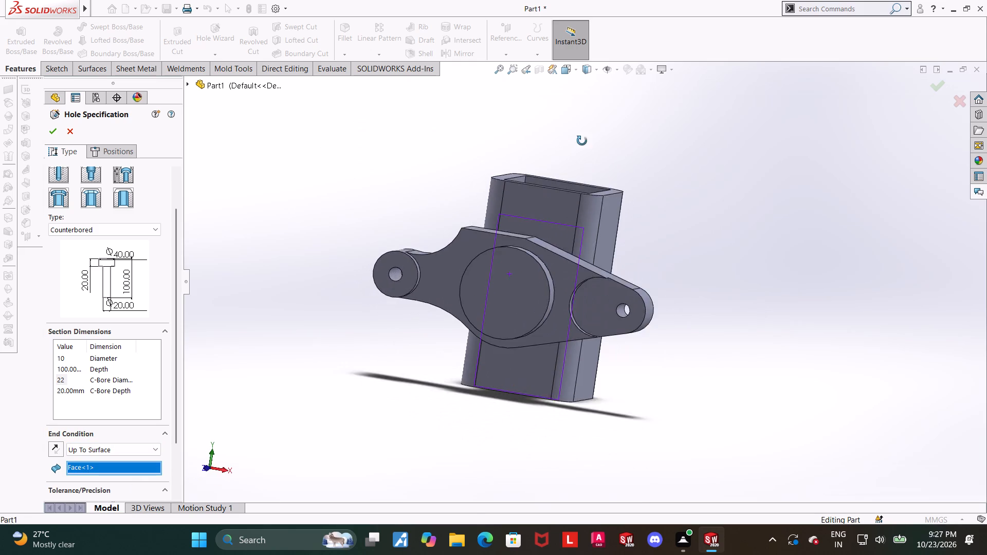
pyautogui.moveTo(582, 141); pyautogui.dragTo(584, 130, button='middle')
pyautogui.click(670, 338)
pyautogui.moveTo(661, 361); pyautogui.dragTo(685, 316, button='middle')
pyautogui.click(562, 74)
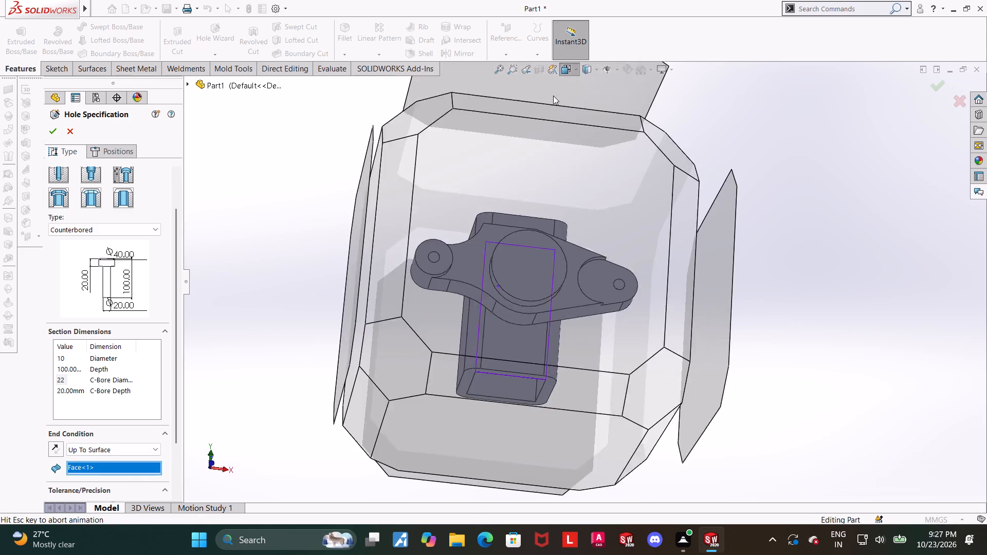
pyautogui.click(458, 302)
pyautogui.scroll(-1, 803, 233)
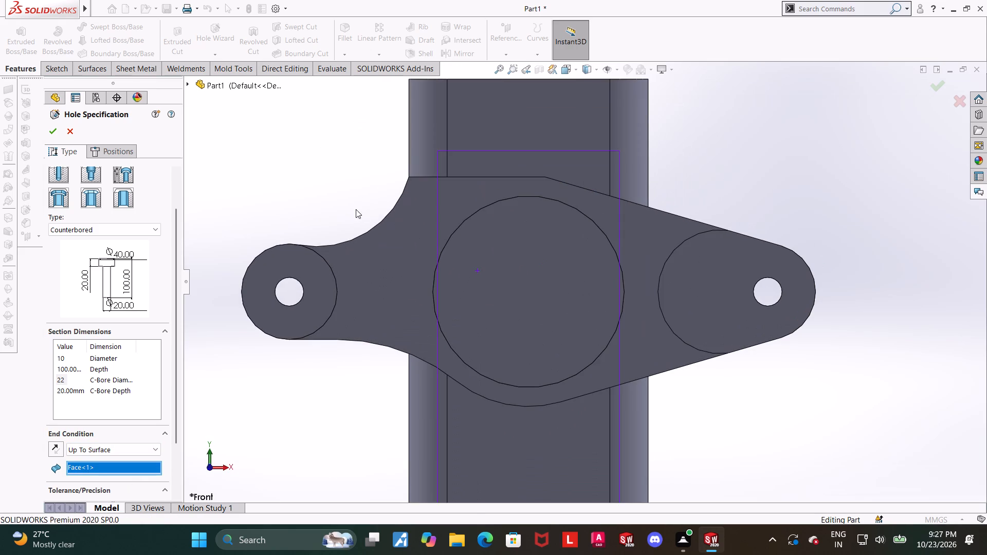
pyautogui.click(109, 145)
pyautogui.click(107, 260)
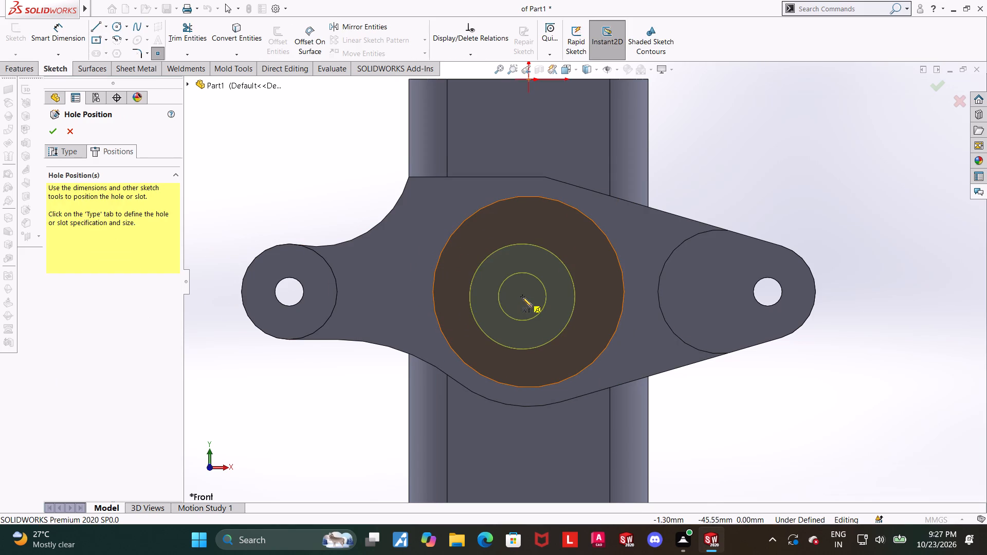
pyautogui.click(531, 288)
pyautogui.press('Escape')
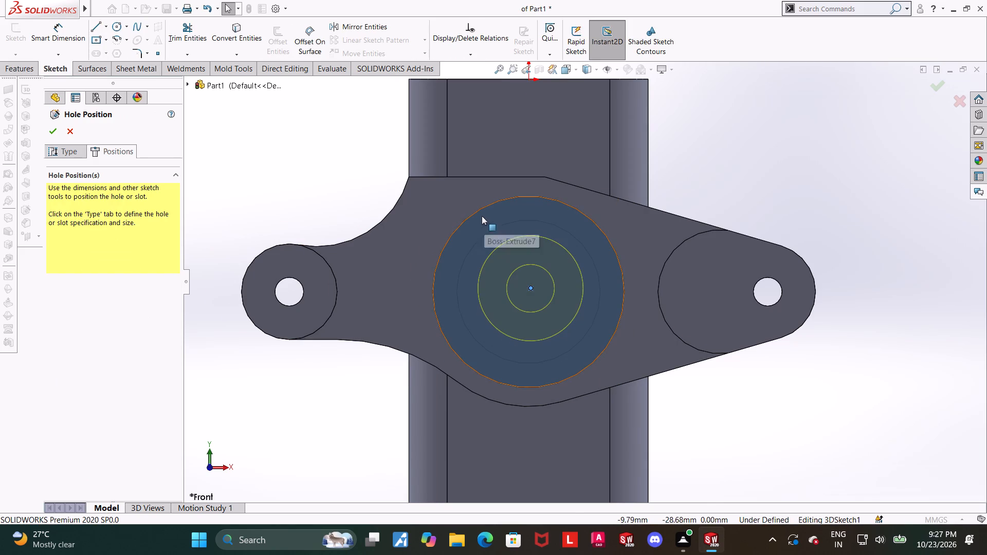
# Make the hole point concentric with the large circular boss's edge and finish the hole.
pyautogui.click(478, 209)
pyautogui.keyDown('ctrl'); pyautogui.click(531, 290); pyautogui.keyUp('ctrl')
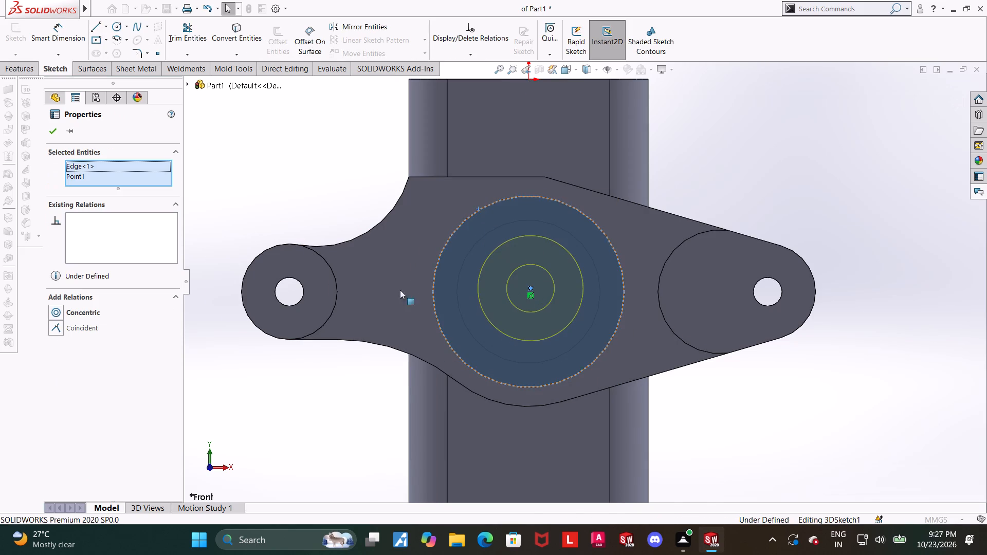
pyautogui.click(57, 310)
pyautogui.click(743, 362)
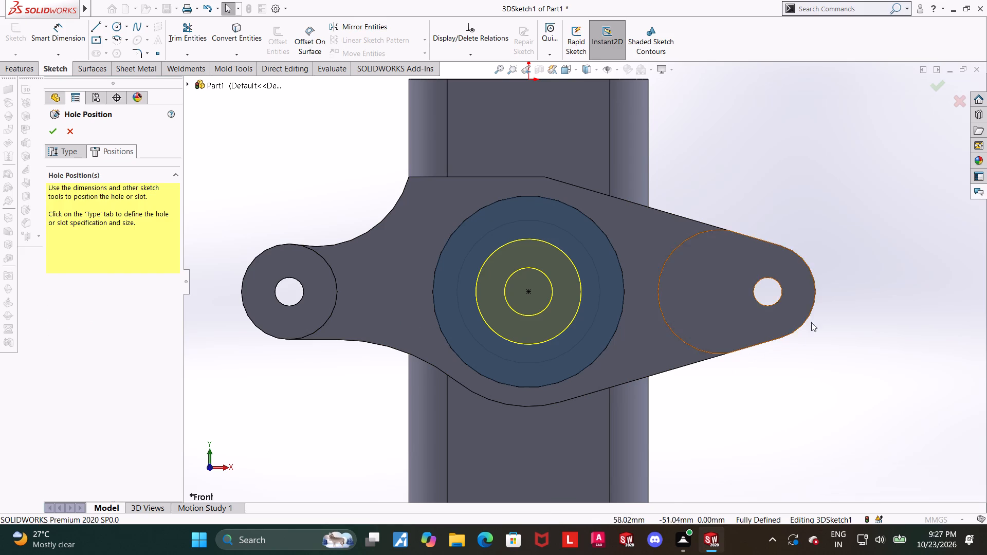
pyautogui.moveTo(827, 344); pyautogui.dragTo(816, 354, button='middle')
pyautogui.click(57, 134)
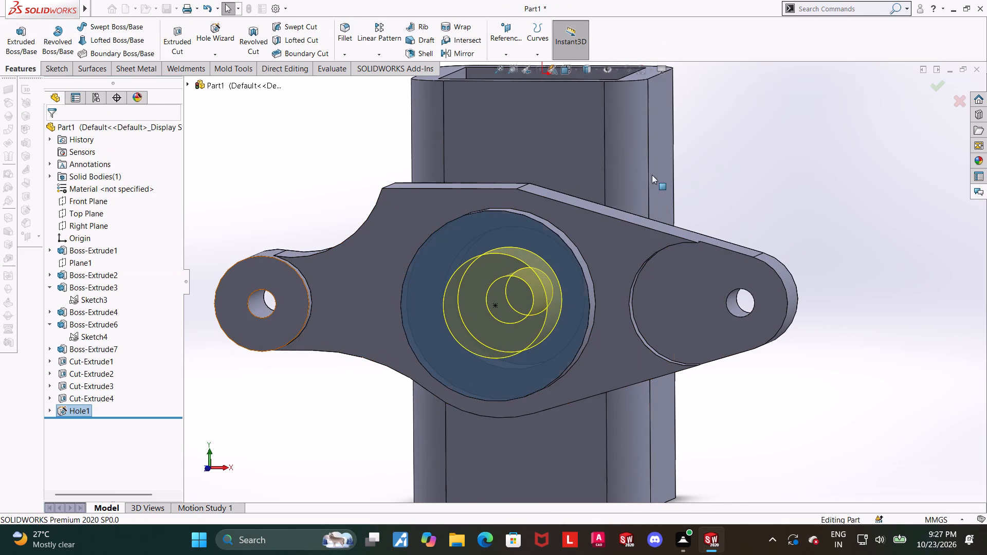
pyautogui.click(742, 180)
# Edit the boss's counterbored hole, trying Up To Next and setting its end condition to Blind.
pyautogui.moveTo(706, 194); pyautogui.dragTo(702, 168, button='middle')
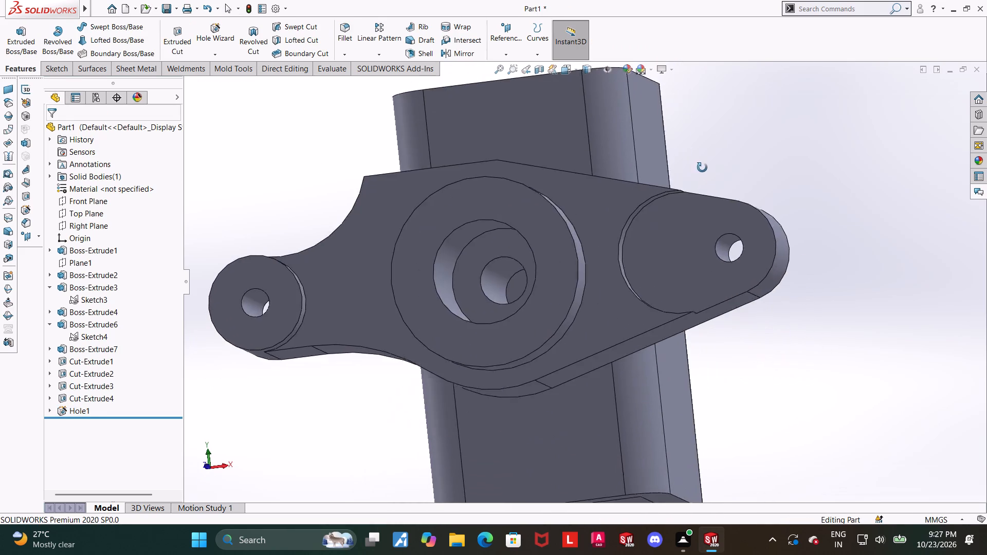
pyautogui.moveTo(702, 168); pyautogui.dragTo(690, 480, button='middle')
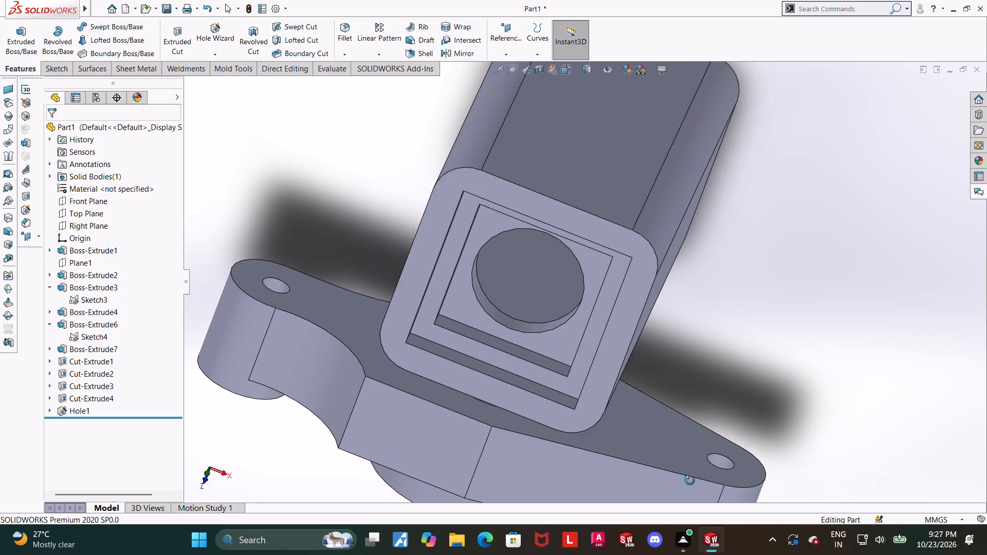
pyautogui.moveTo(690, 480); pyautogui.dragTo(689, 479, button='middle')
pyautogui.moveTo(684, 372); pyautogui.dragTo(698, 159, button='middle')
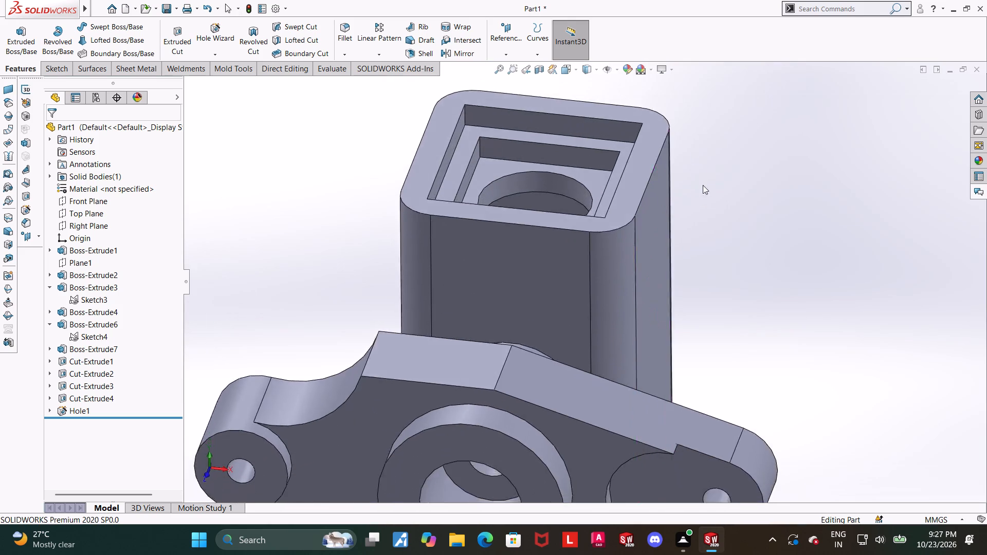
pyautogui.scroll(3, 689, 284)
pyautogui.scroll(-2, 639, 431)
pyautogui.click(79, 409)
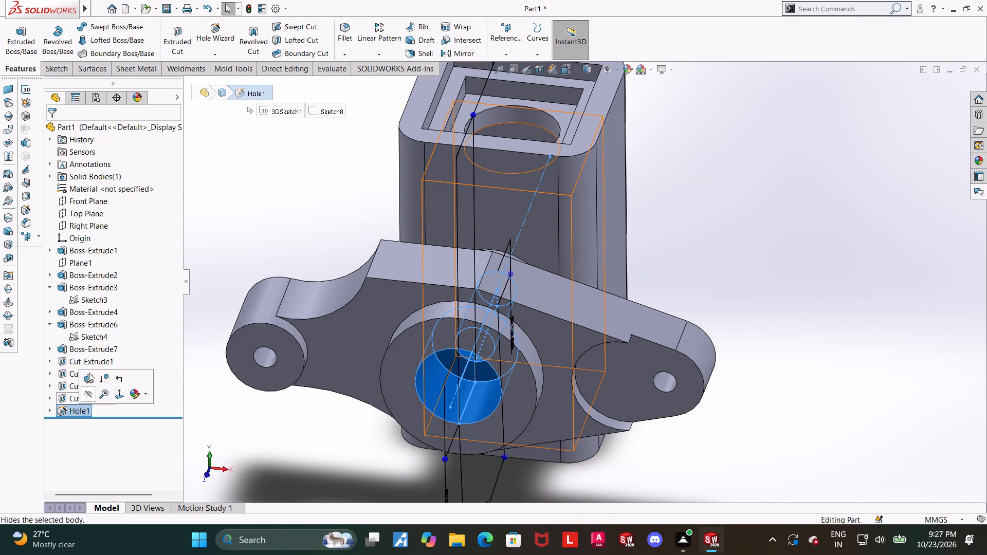
pyautogui.click(89, 373)
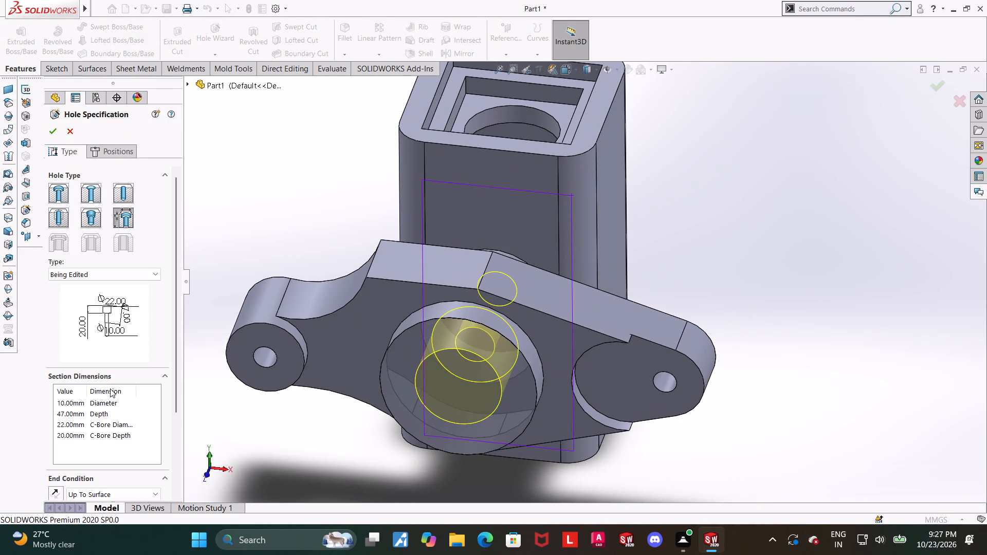
pyautogui.moveTo(176, 355); pyautogui.dragTo(176, 404)
pyautogui.click(99, 423)
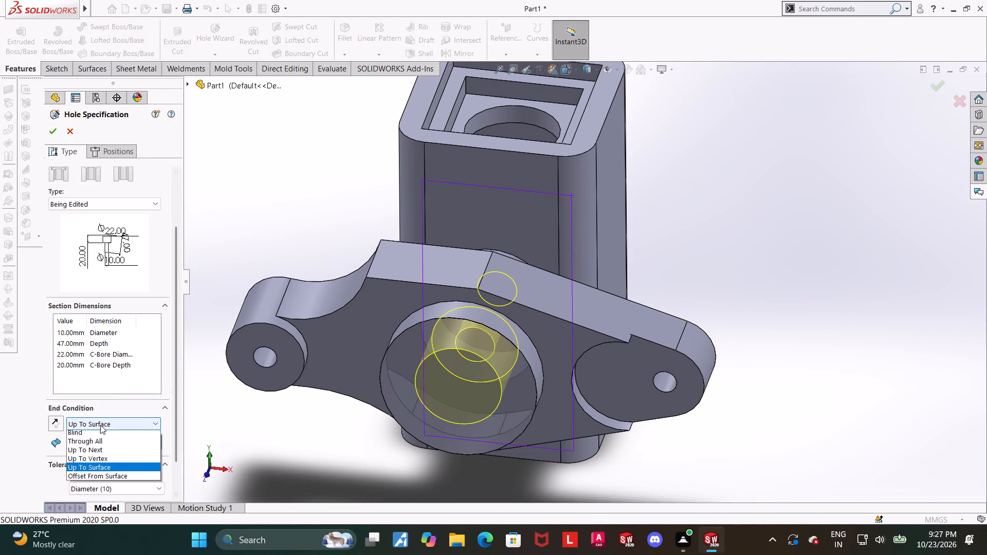
pyautogui.click(102, 454)
pyautogui.moveTo(636, 254); pyautogui.dragTo(629, 443, button='middle')
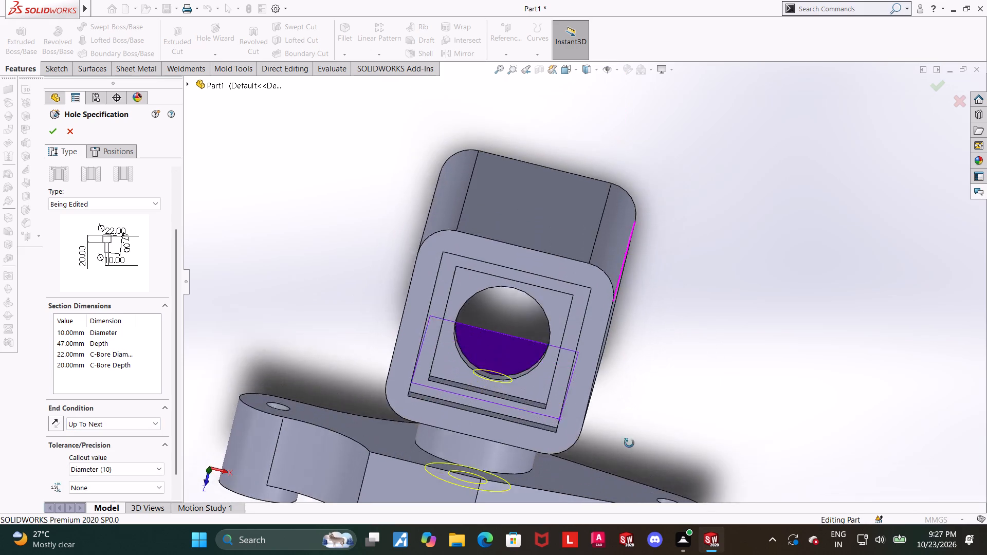
pyautogui.moveTo(629, 443); pyautogui.dragTo(635, 192, button='middle')
pyautogui.scroll(2, 635, 192)
pyautogui.click(92, 423)
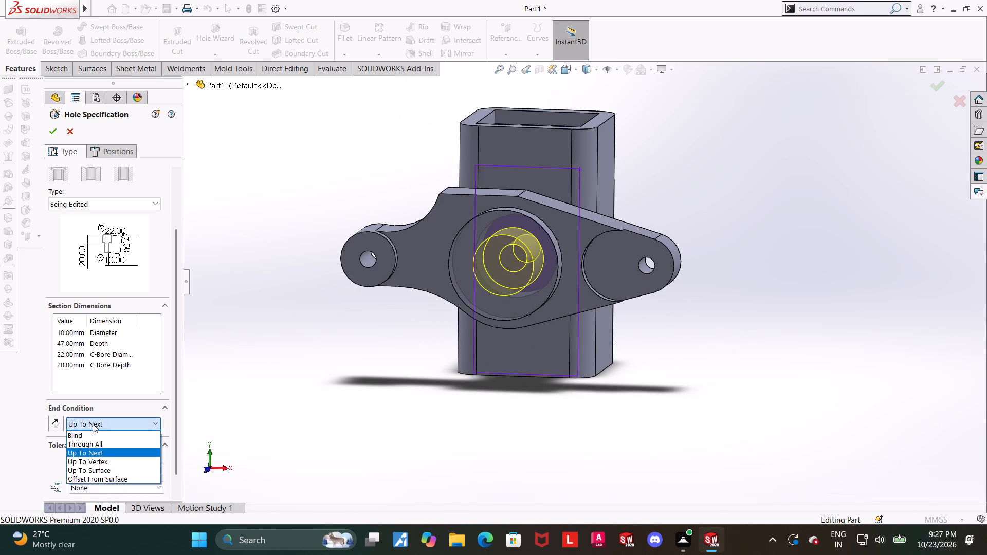
pyautogui.click(93, 432)
# Set the counterbored hole's depth to 50 mm and check its reach into the block's cavity.
pyautogui.moveTo(694, 238); pyautogui.dragTo(674, 394, button='middle')
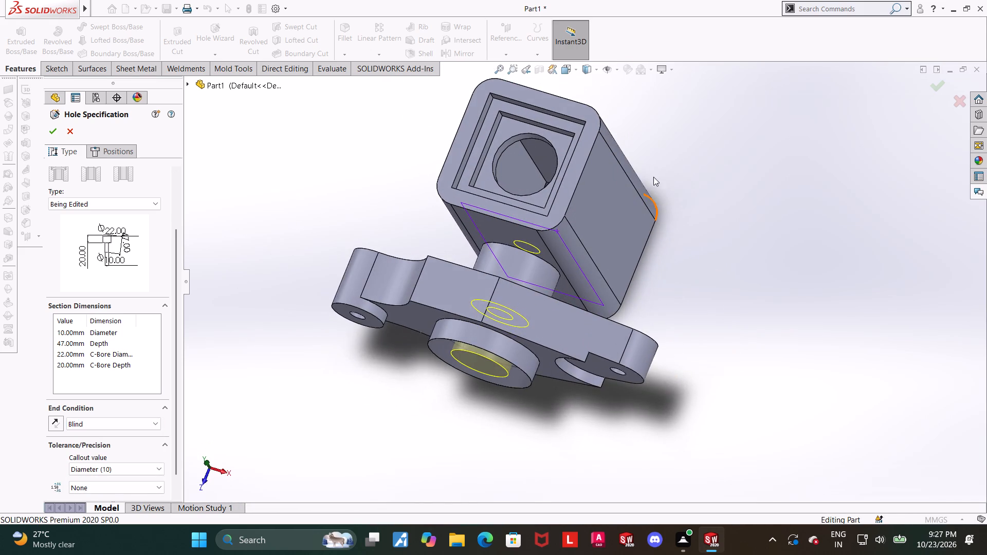
pyautogui.scroll(-5, 629, 144)
pyautogui.moveTo(559, 329); pyautogui.dragTo(564, 433, button='middle')
pyautogui.scroll(-1, 563, 432)
pyautogui.moveTo(465, 354); pyautogui.dragTo(468, 325, button='middle')
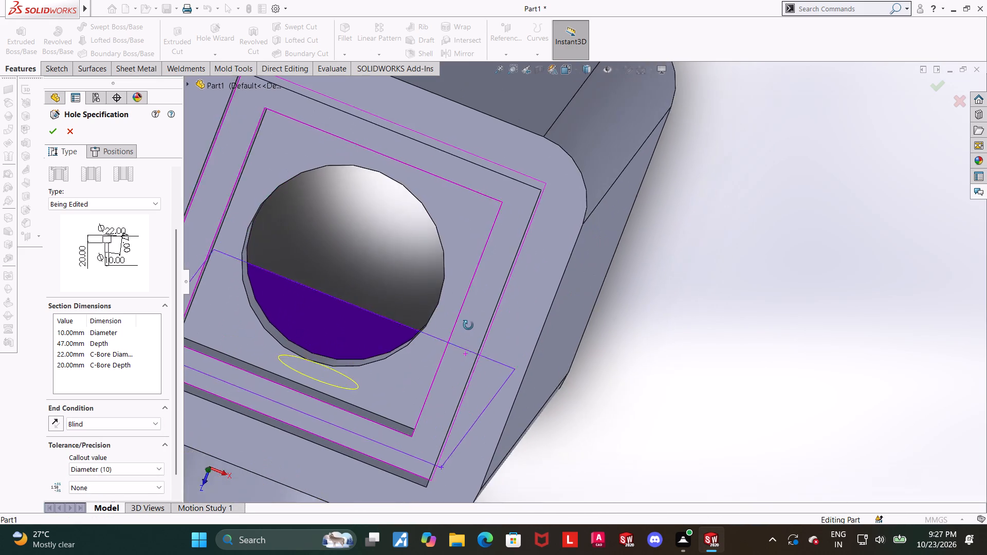
pyautogui.moveTo(468, 325); pyautogui.dragTo(468, 325, button='middle')
pyautogui.scroll(3, 468, 325)
pyautogui.scroll(3, 399, 371)
pyautogui.scroll(-5, 469, 358)
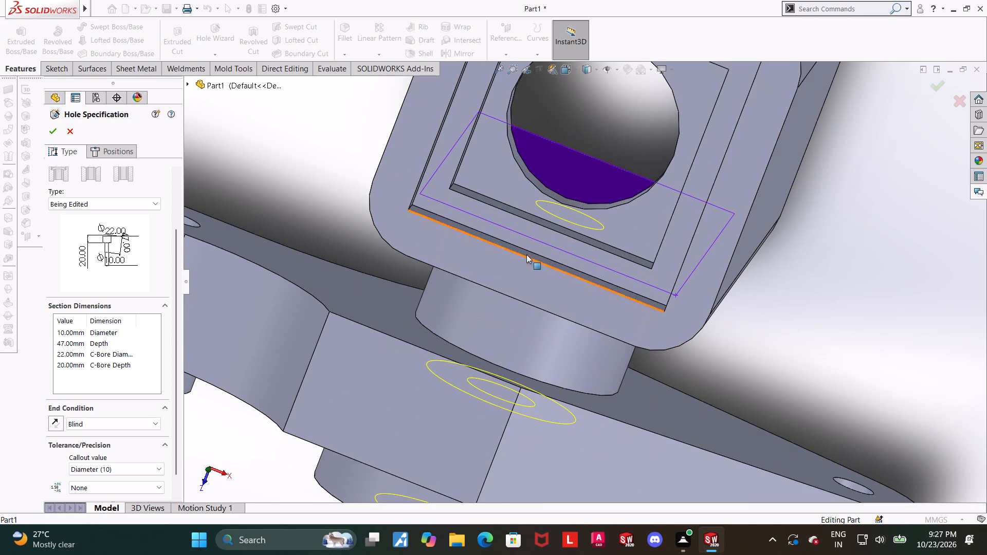
pyautogui.doubleClick(68, 347)
pyautogui.write('50')
pyautogui.press('Return')
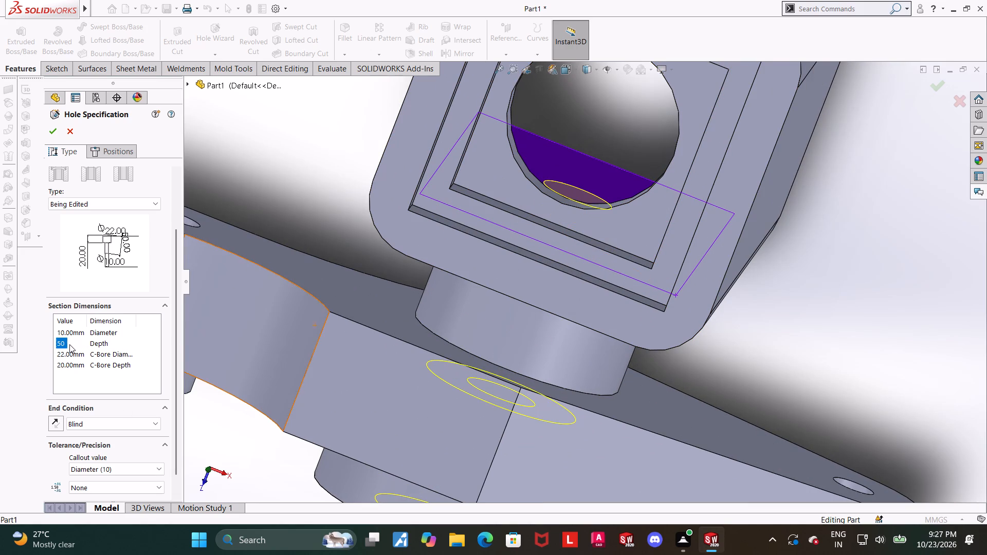
pyautogui.moveTo(665, 256); pyautogui.dragTo(657, 300, button='middle')
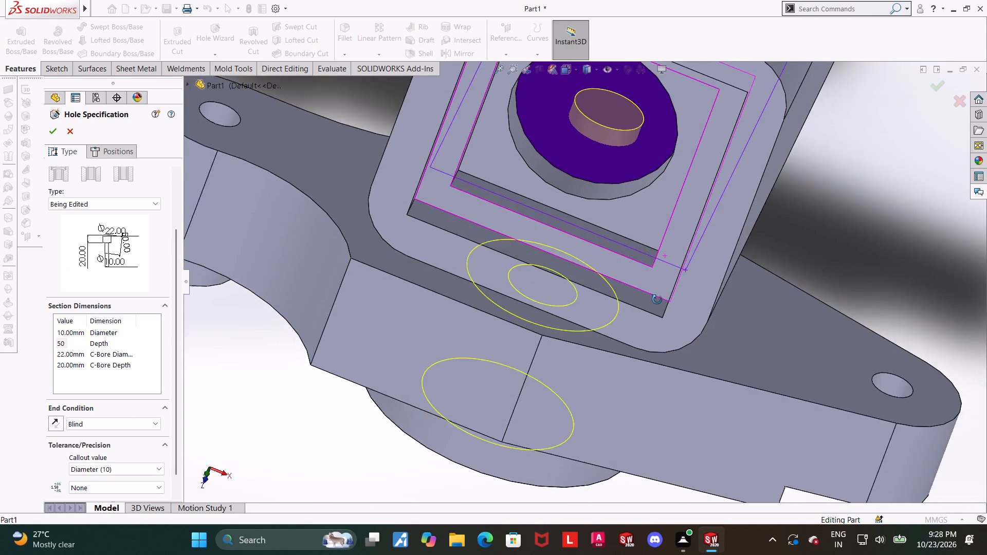
# Apply the edited 50 mm deep counterbored hole to the arm's circular boss.
pyautogui.moveTo(657, 300); pyautogui.dragTo(662, 270, button='middle')
pyautogui.click(52, 132)
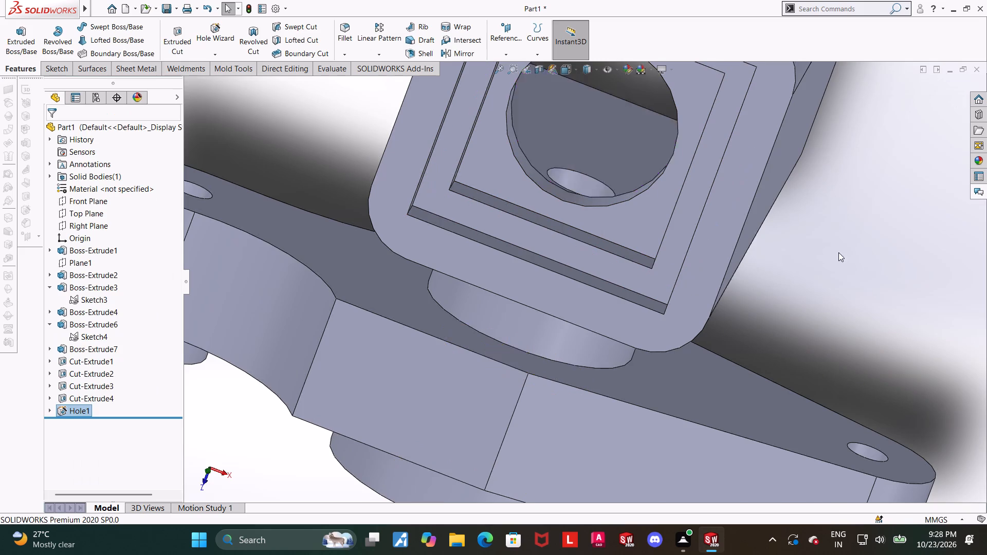
# Examine the counterbored hole from the arm side and through the block's open top.
pyautogui.scroll(4, 838, 252)
pyautogui.moveTo(792, 350); pyautogui.dragTo(824, 140, button='middle')
pyautogui.scroll(4, 824, 139)
pyautogui.scroll(-1, 653, 199)
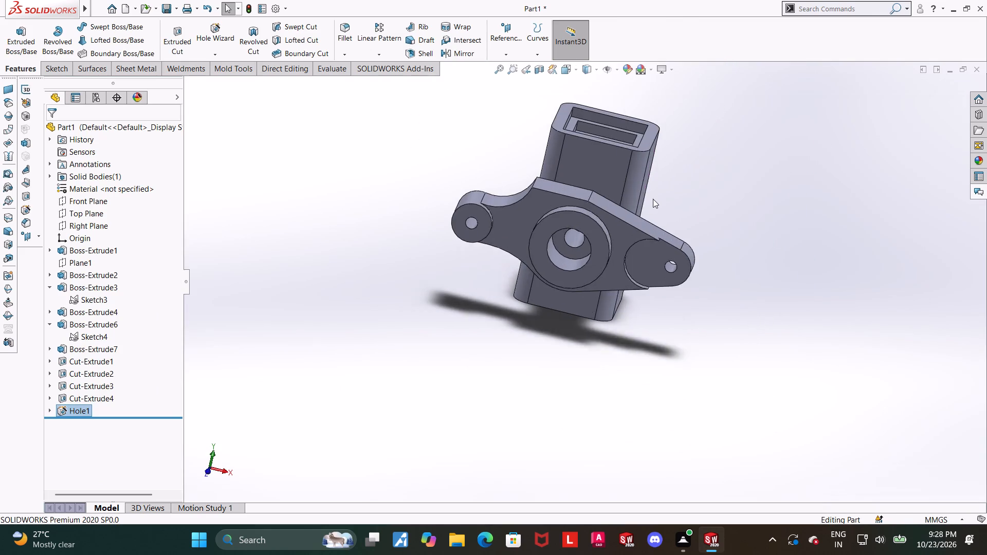
pyautogui.scroll(-2, 653, 199)
pyautogui.moveTo(688, 216); pyautogui.dragTo(684, 182, button='middle')
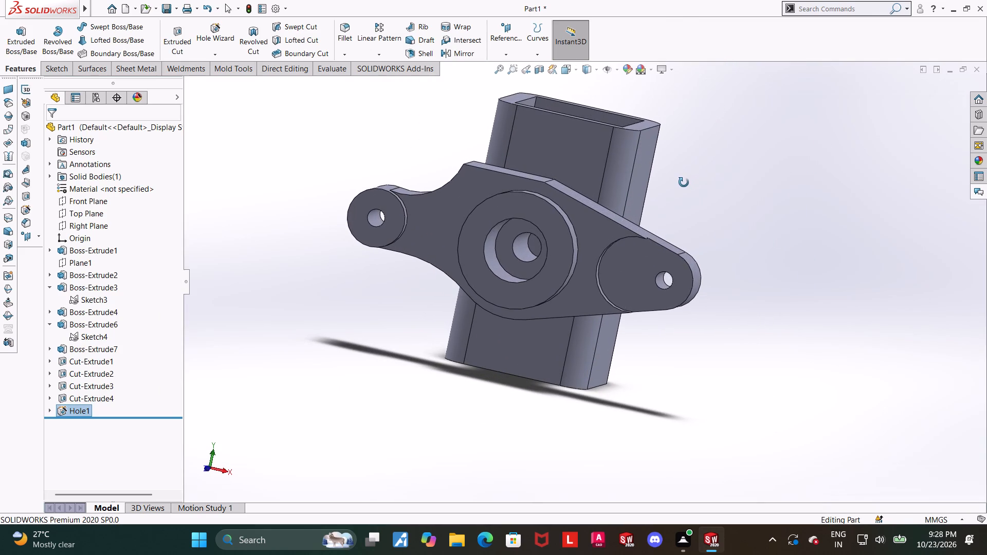
pyautogui.moveTo(684, 182); pyautogui.dragTo(698, 201, button='middle')
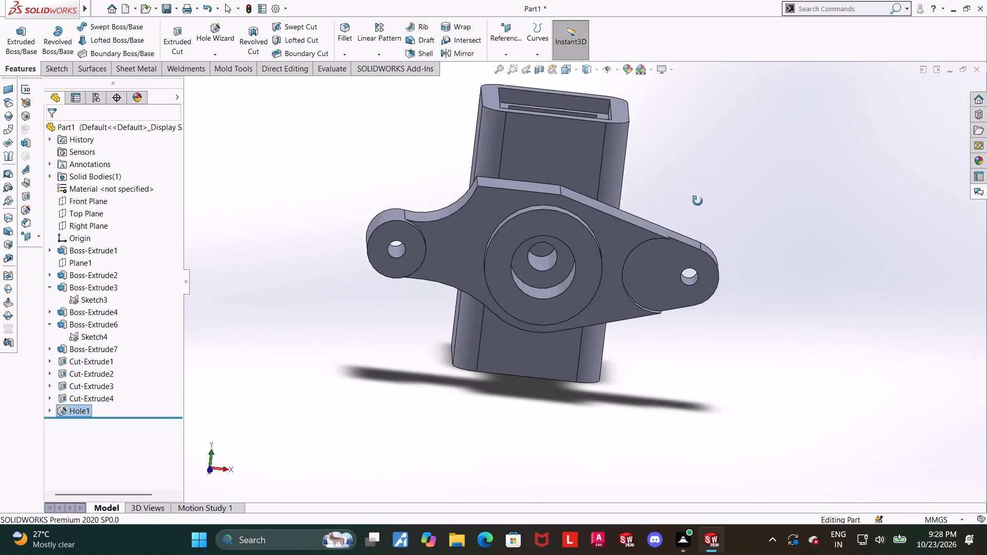
pyautogui.moveTo(698, 201); pyautogui.dragTo(620, 374, button='middle')
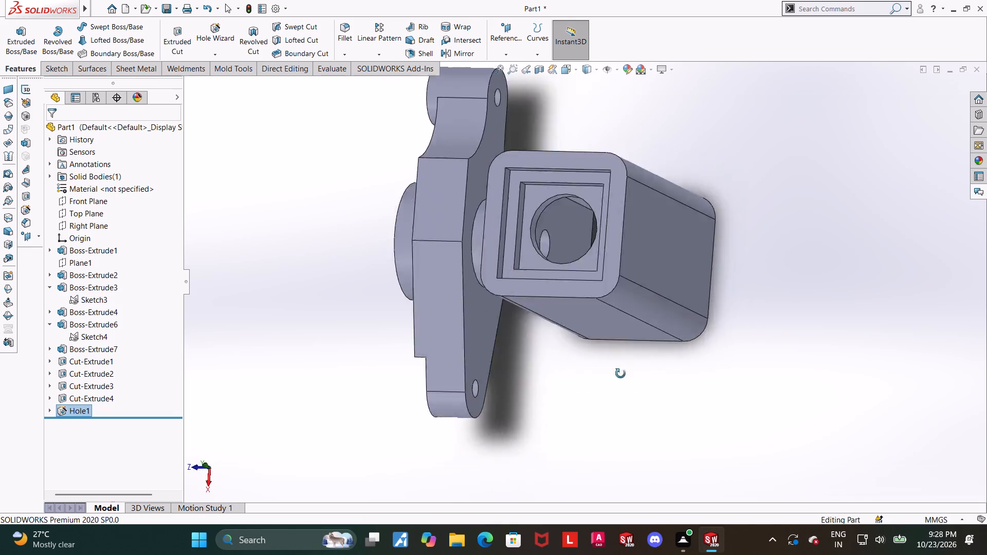
pyautogui.moveTo(620, 374); pyautogui.dragTo(744, 279, button='middle')
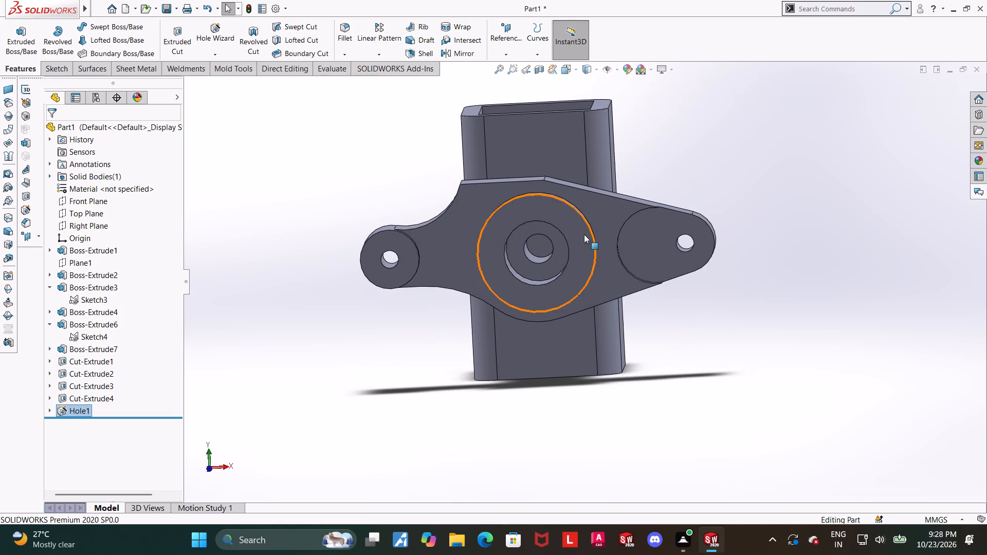
pyautogui.scroll(-4, 577, 232)
pyautogui.moveTo(603, 231); pyautogui.dragTo(542, 228, button='middle')
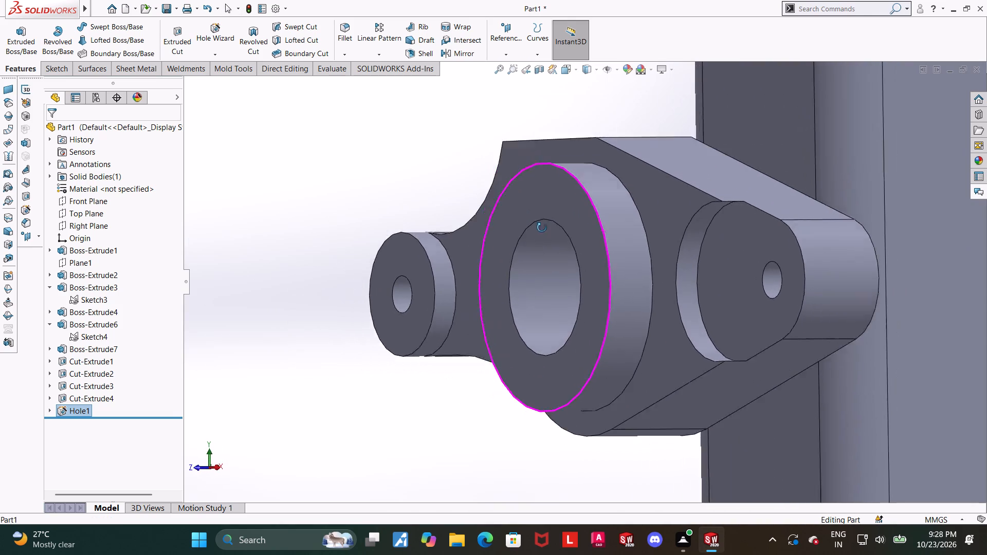
pyautogui.moveTo(542, 228); pyautogui.dragTo(541, 232, button='middle')
pyautogui.scroll(3, 541, 231)
pyautogui.scroll(1, 668, 268)
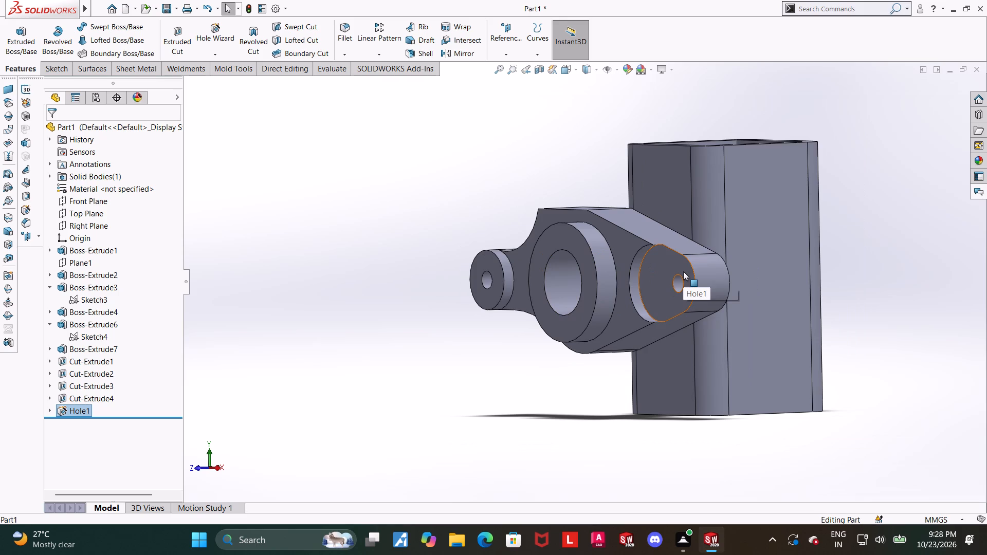
pyautogui.scroll(1, 683, 271)
pyautogui.scroll(-1, 689, 271)
pyautogui.moveTo(664, 274); pyautogui.dragTo(698, 276, button='middle')
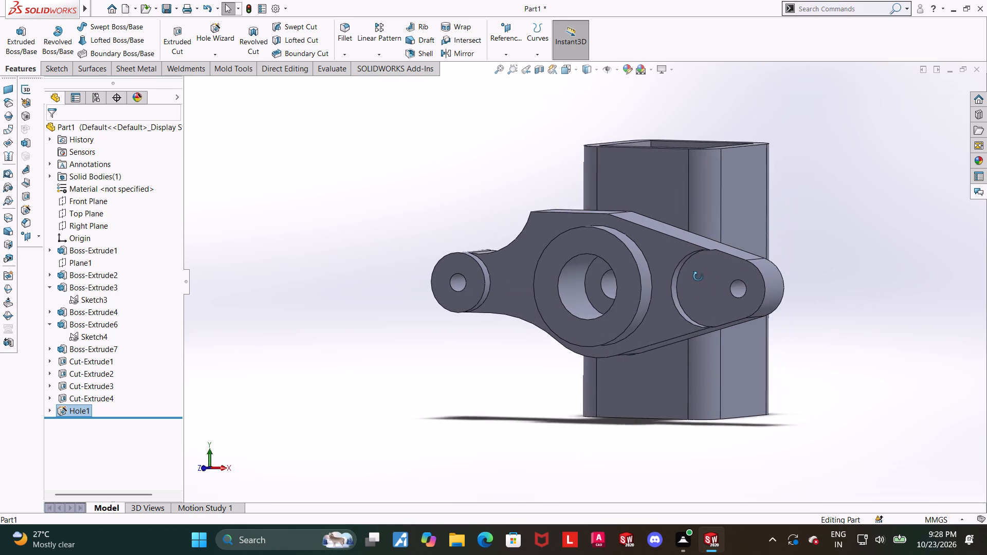
pyautogui.moveTo(698, 276); pyautogui.dragTo(697, 273, button='middle')
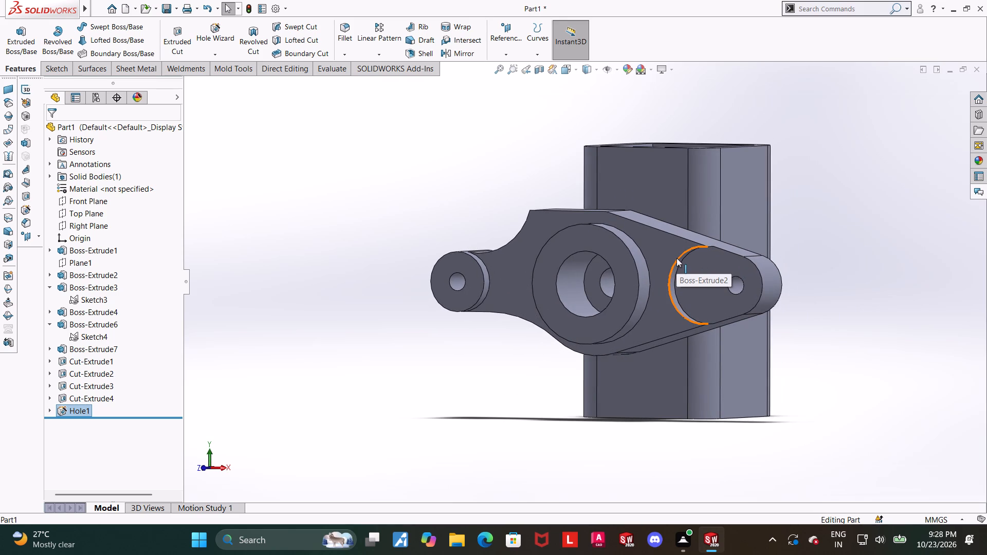
pyautogui.scroll(1, 677, 258)
pyautogui.moveTo(660, 263); pyautogui.dragTo(671, 265, button='middle')
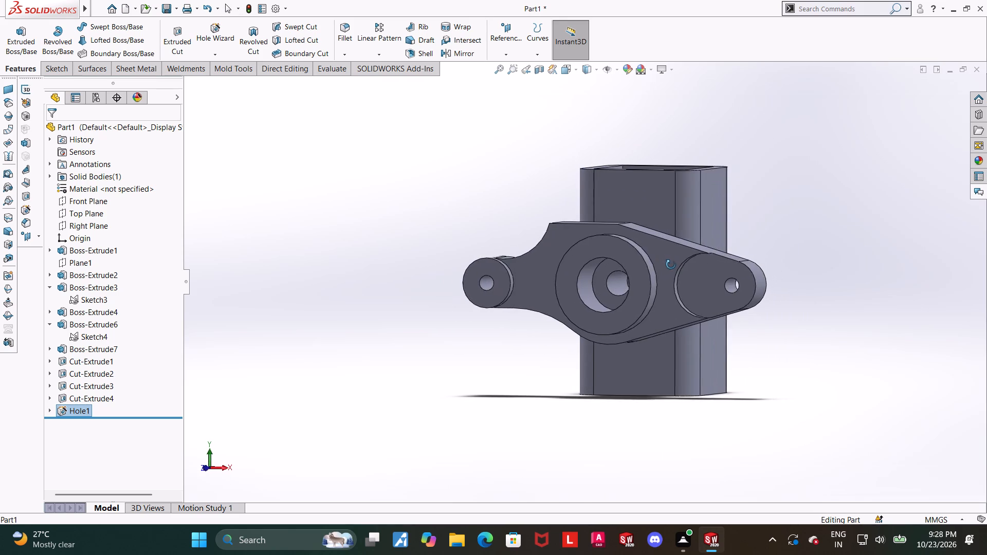
pyautogui.moveTo(671, 265); pyautogui.dragTo(668, 265, button='middle')
pyautogui.scroll(-3, 826, 255)
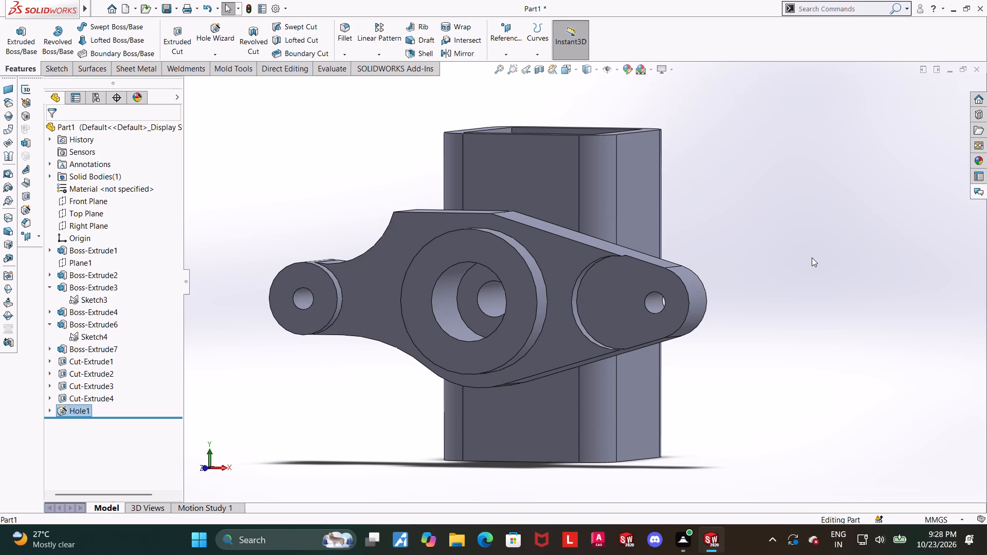
# Show the part in isometric view and set the whole part's colour to cyan.
pyautogui.hotkey('ctrl', '7')
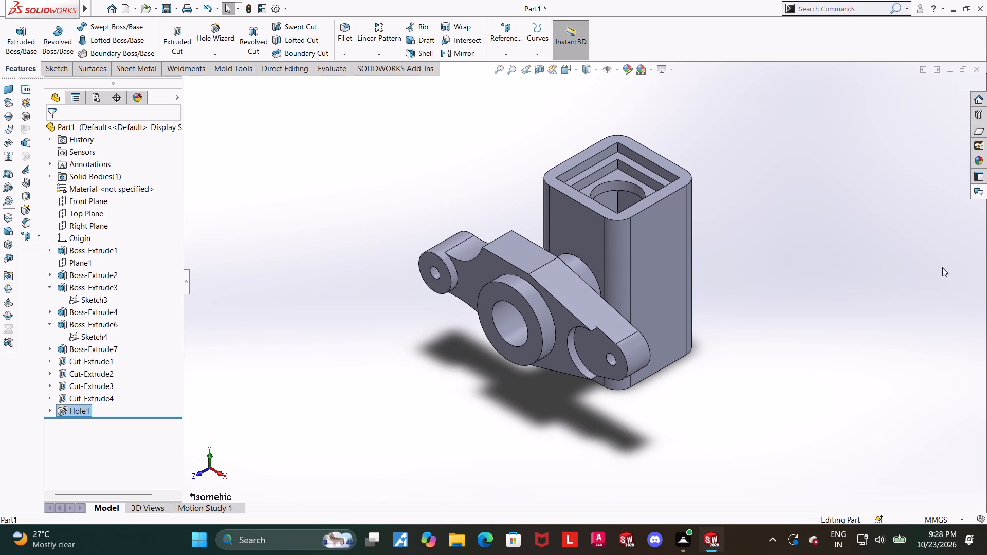
pyautogui.scroll(-1, 773, 276)
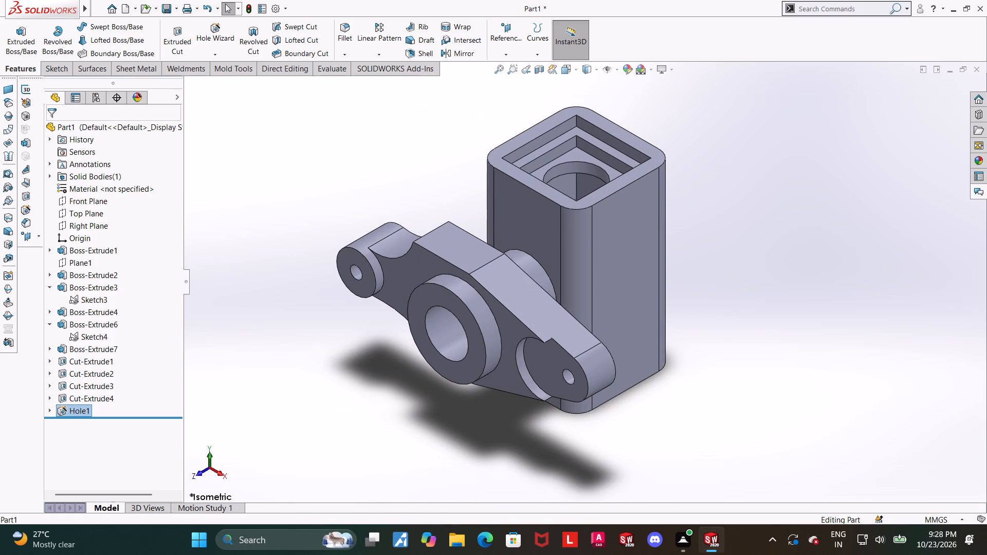
pyautogui.rightClick(78, 124)
pyautogui.click(100, 110)
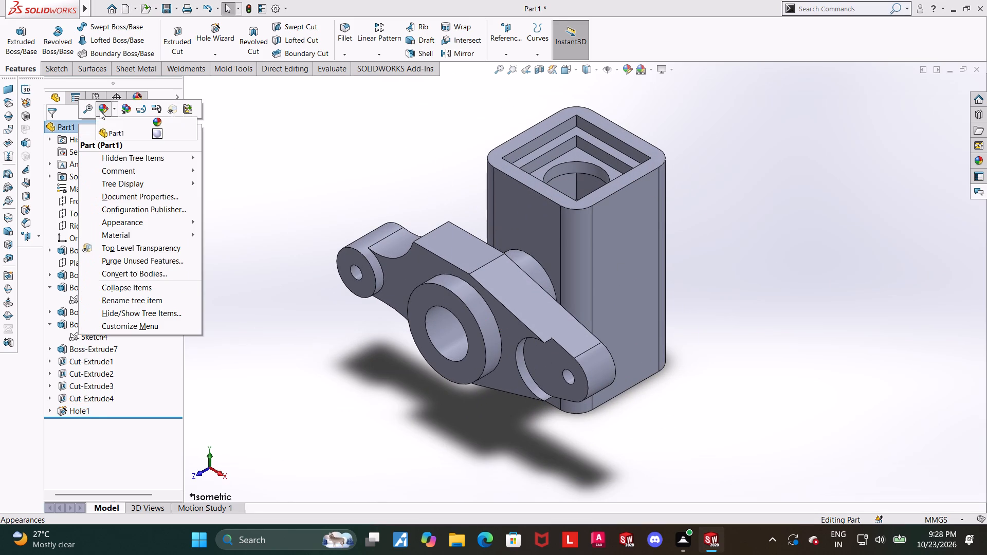
pyautogui.click(124, 134)
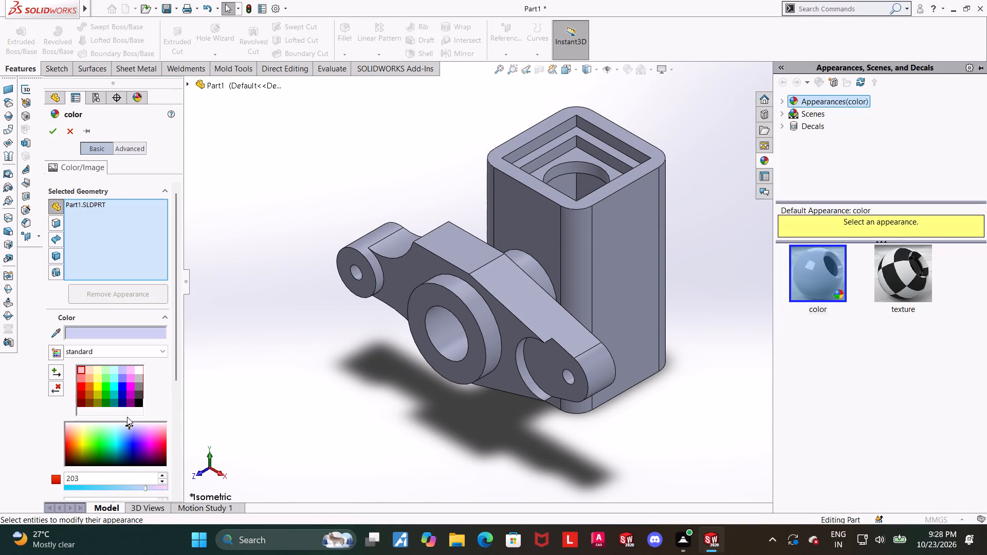
pyautogui.click(114, 388)
pyautogui.click(54, 129)
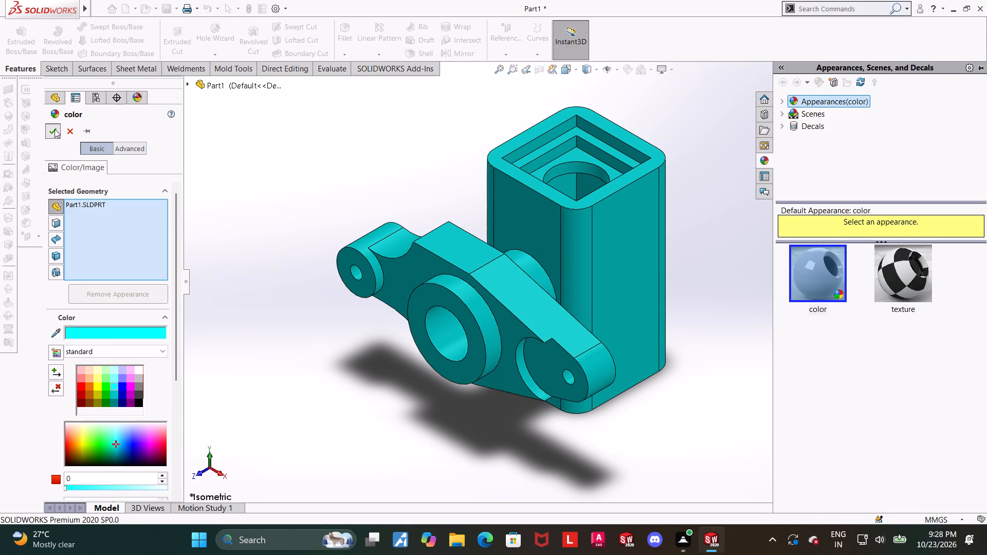
pyautogui.click(267, 321)
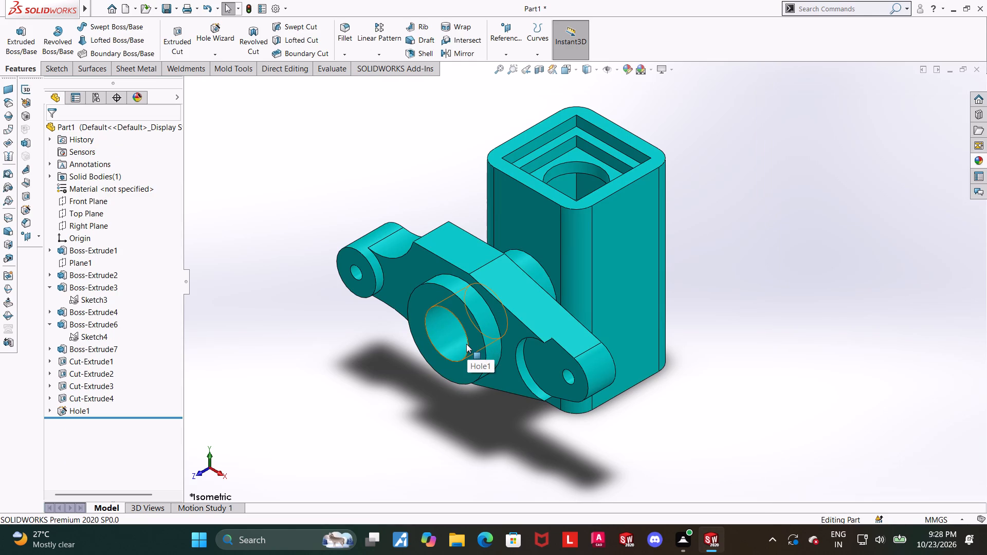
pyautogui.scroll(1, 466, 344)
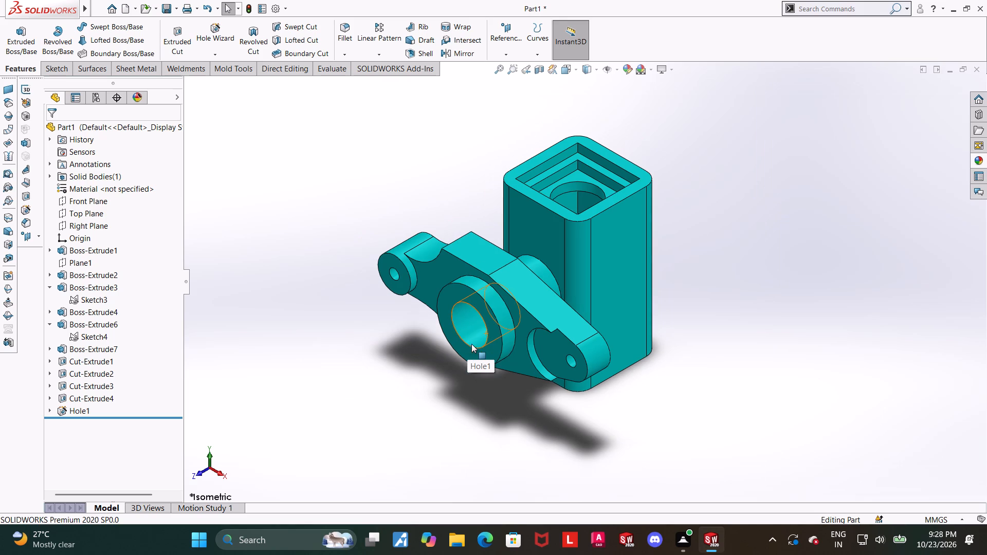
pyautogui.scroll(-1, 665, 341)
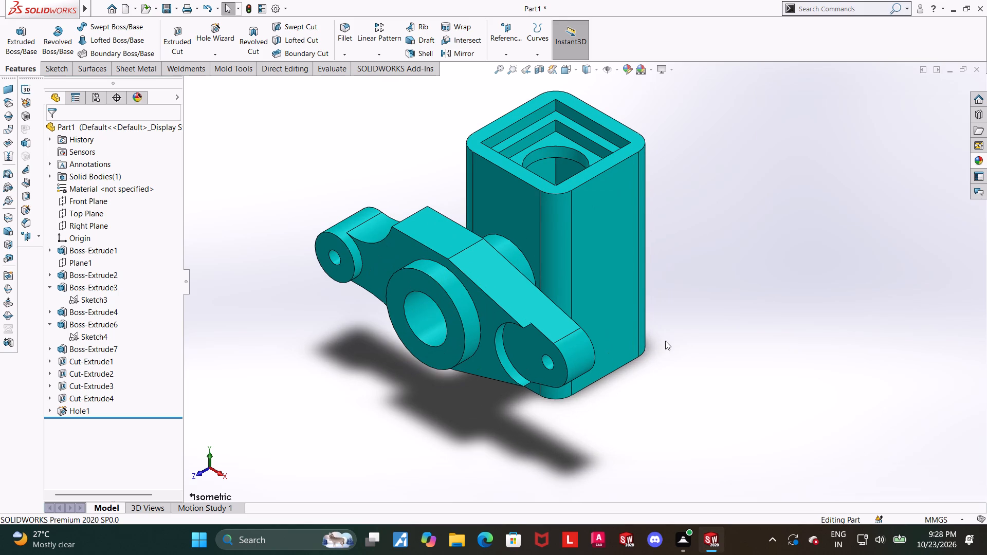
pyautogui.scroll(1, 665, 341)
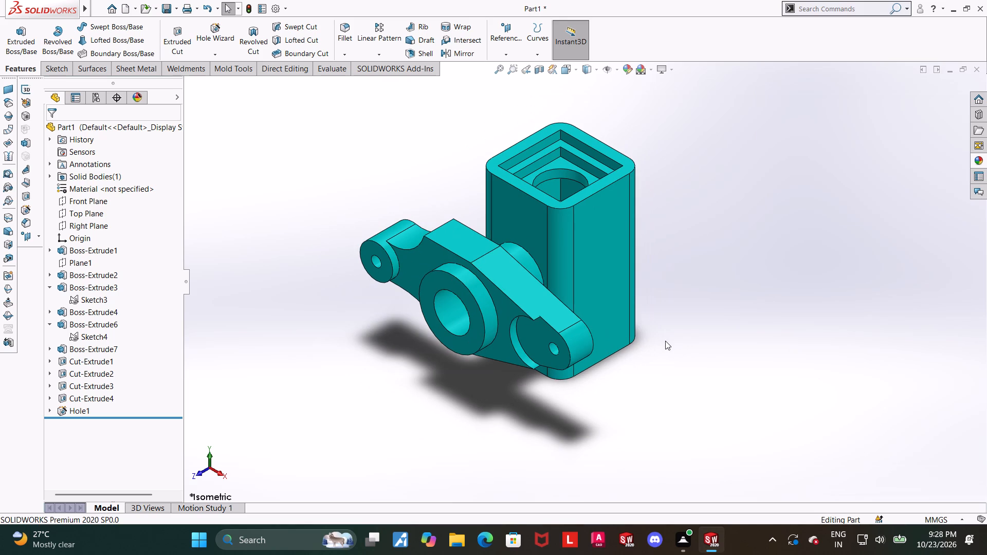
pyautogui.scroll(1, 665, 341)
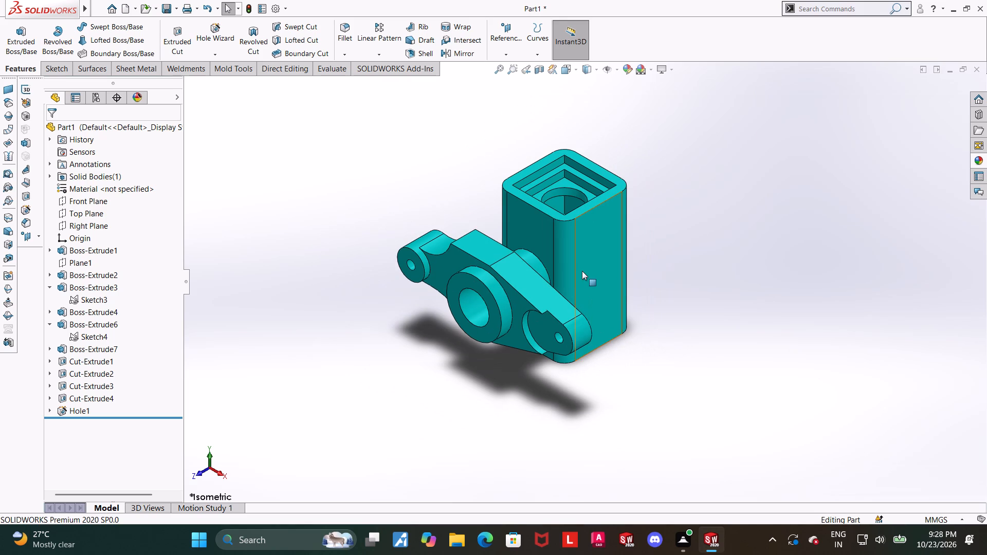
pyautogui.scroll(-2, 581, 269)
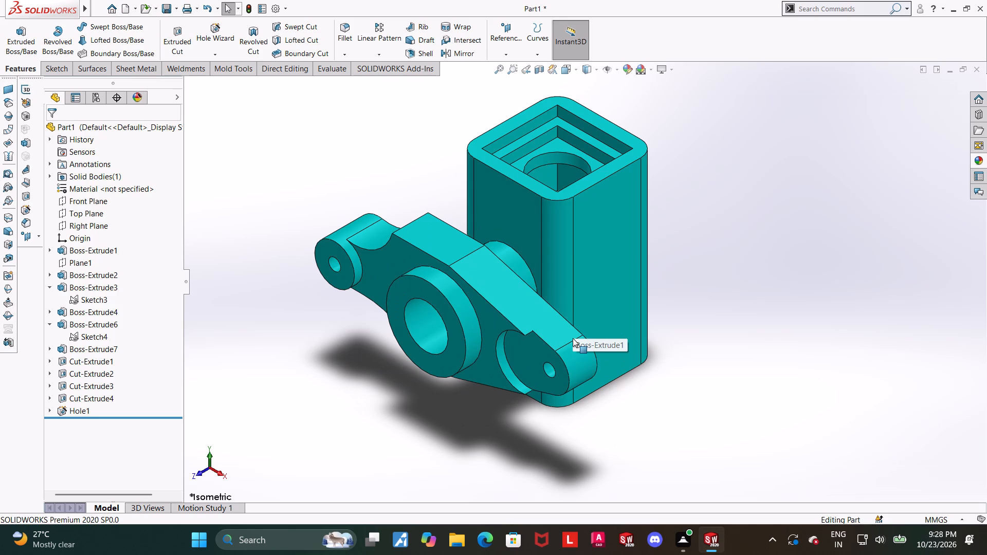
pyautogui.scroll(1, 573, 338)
# Section the part along the Right Plane at 0 mm offset, inspect the hole and cavity from the right side, and turn the section off.
pyautogui.moveTo(587, 312); pyautogui.dragTo(563, 237, button='middle')
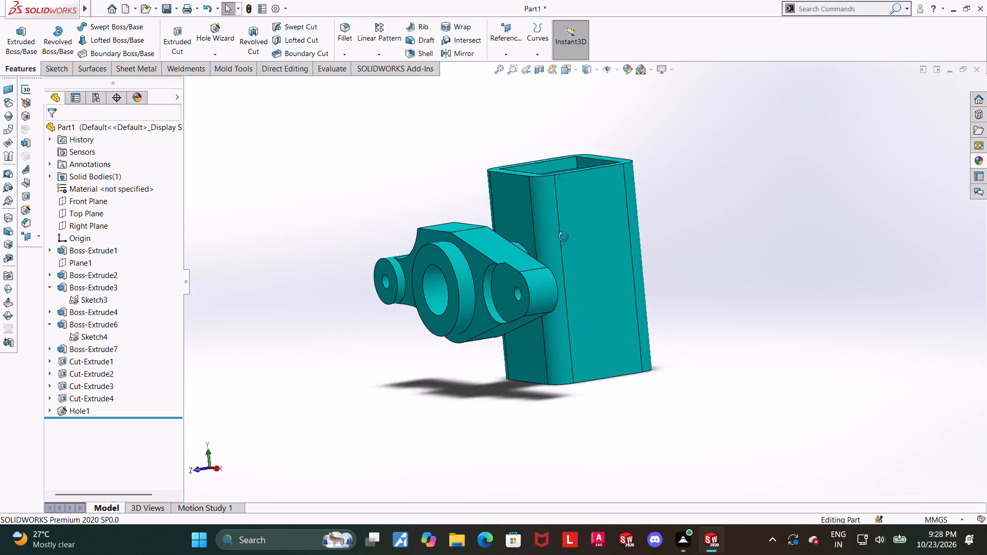
pyautogui.moveTo(563, 237); pyautogui.dragTo(562, 234, button='middle')
pyautogui.click(568, 70)
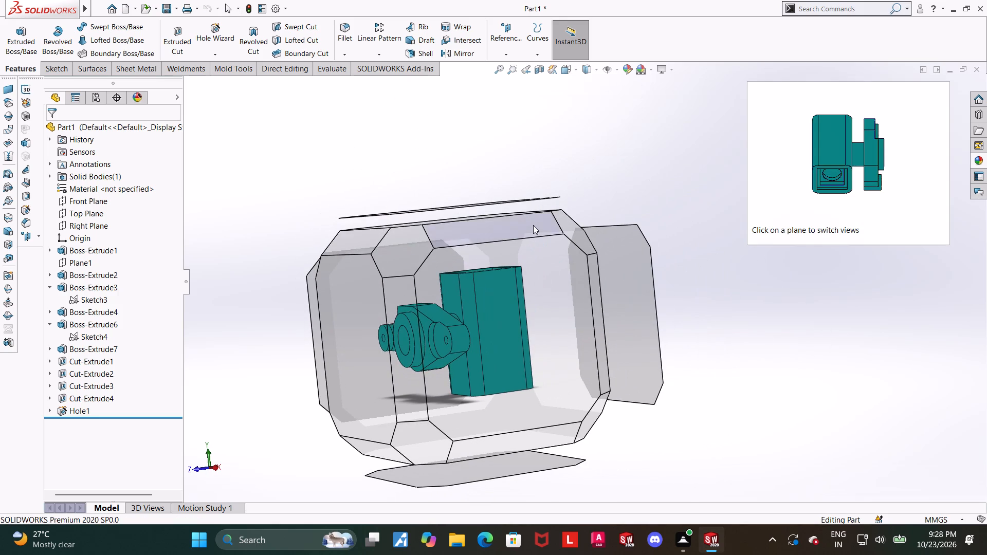
pyautogui.click(526, 270)
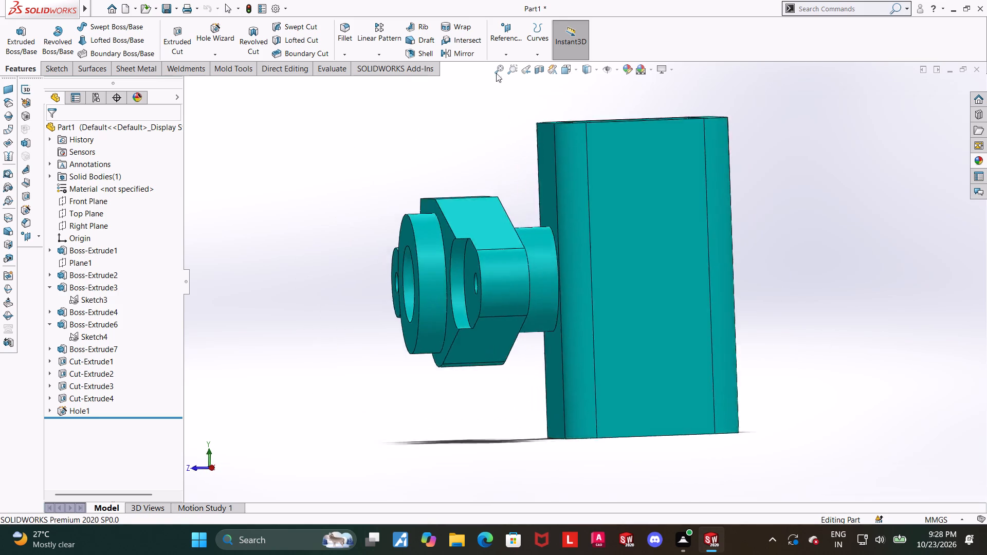
pyautogui.click(537, 76)
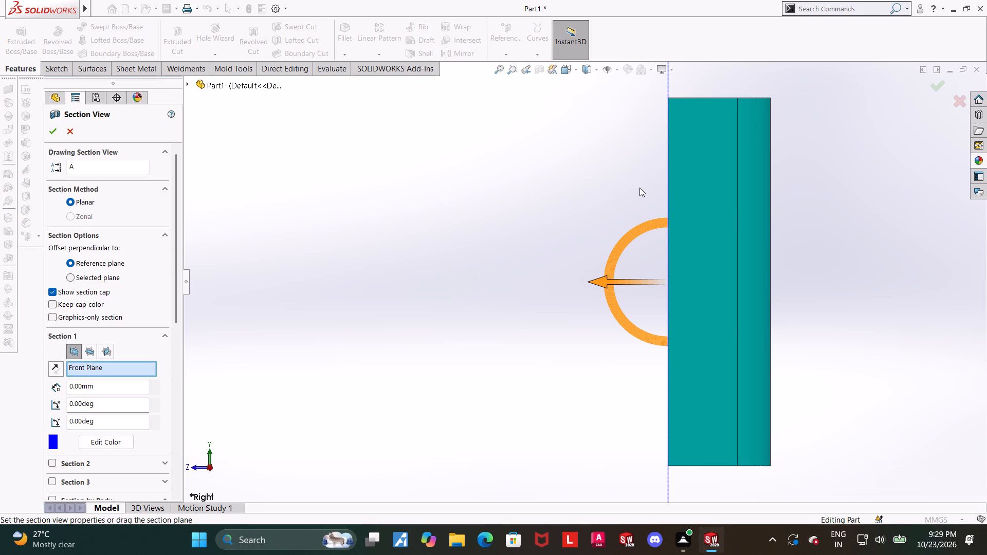
pyautogui.click(105, 353)
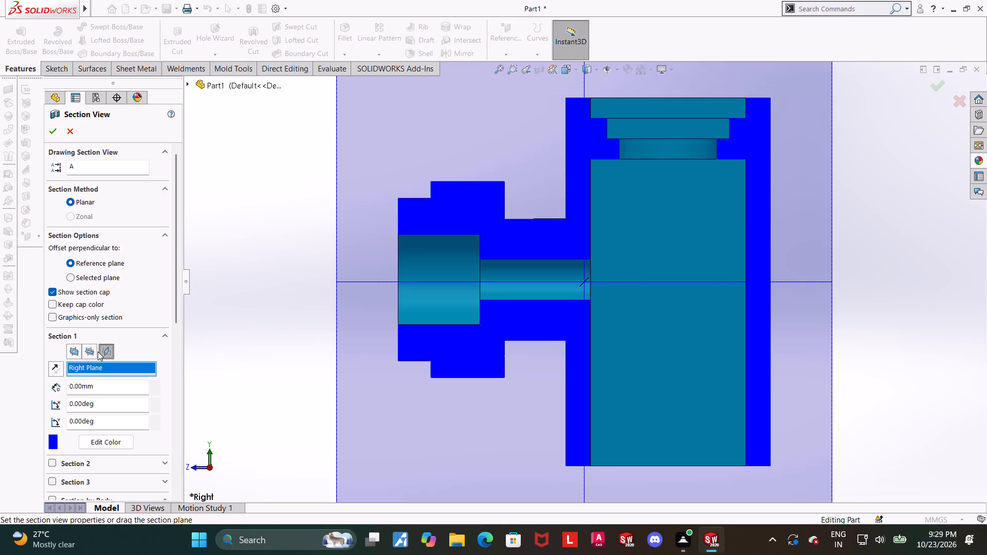
pyautogui.click(54, 133)
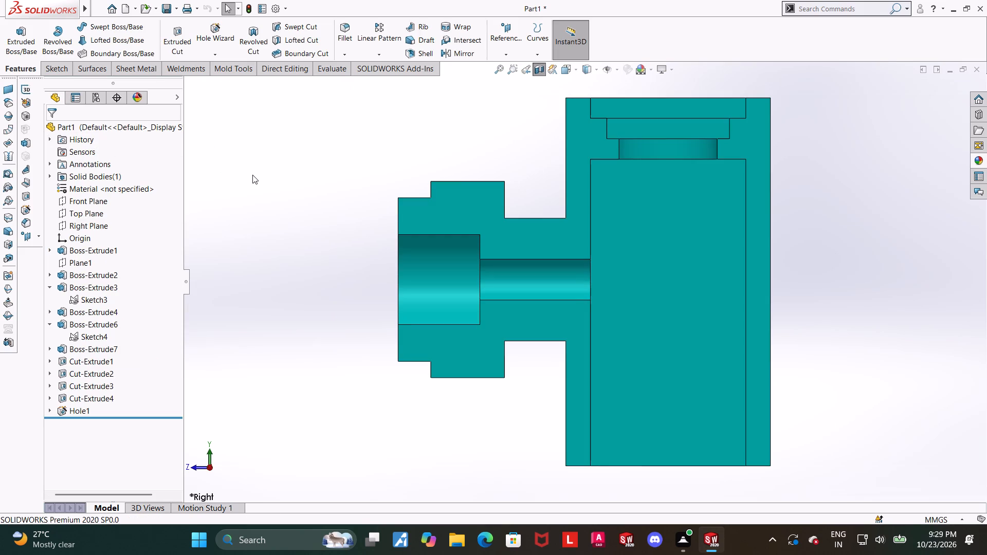
pyautogui.scroll(1, 748, 235)
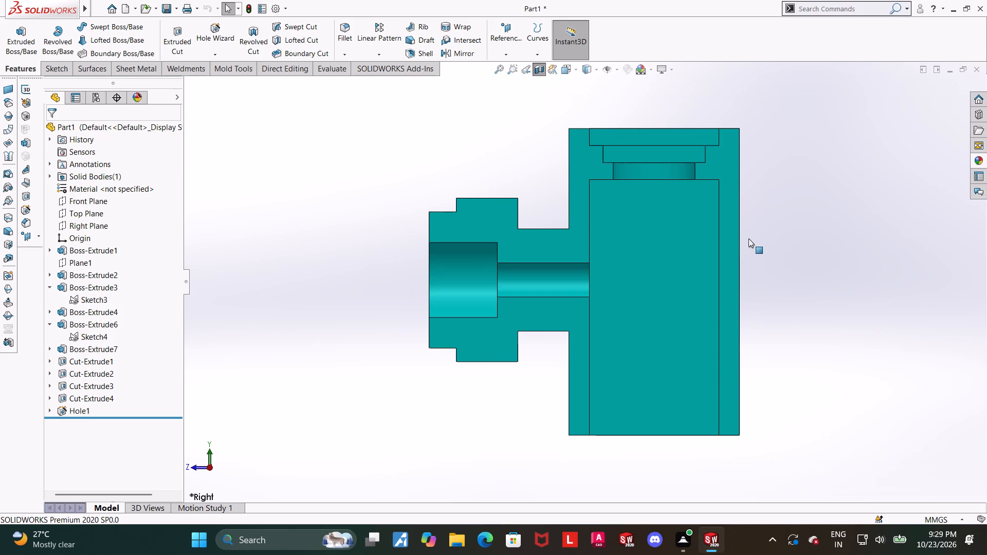
pyautogui.scroll(1, 751, 242)
pyautogui.moveTo(739, 247); pyautogui.dragTo(778, 260, button='middle')
pyautogui.click(541, 67)
# Examine the coloured part's arm, bosses and stepped pockets from the front and from above.
pyautogui.moveTo(699, 302); pyautogui.dragTo(742, 303, button='middle')
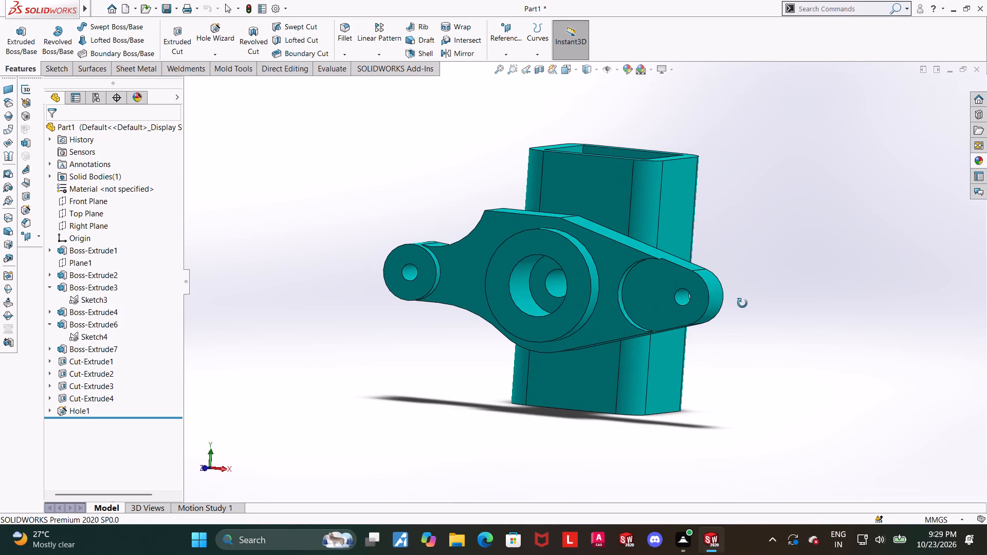
pyautogui.moveTo(742, 303); pyautogui.dragTo(742, 303, button='middle')
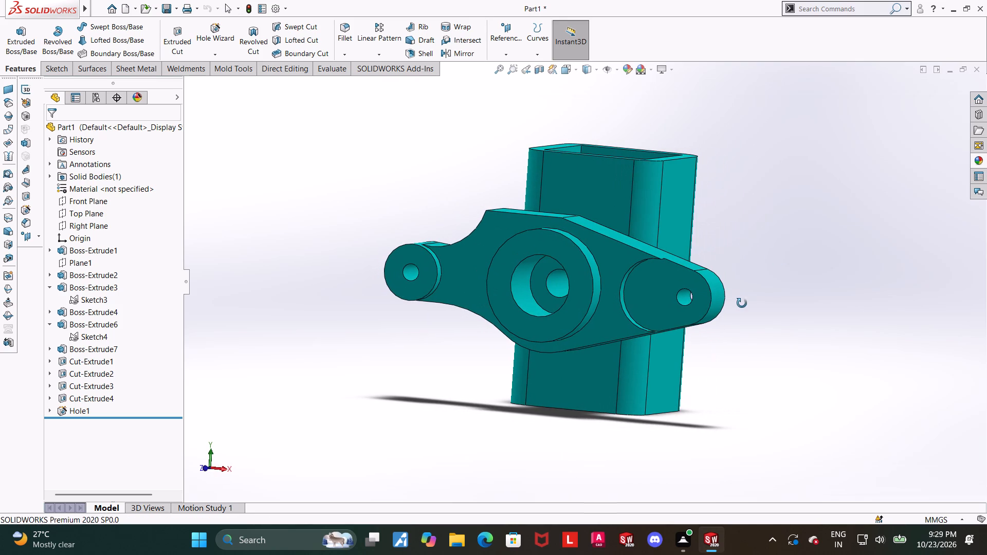
pyautogui.moveTo(742, 303); pyautogui.dragTo(742, 301, button='middle')
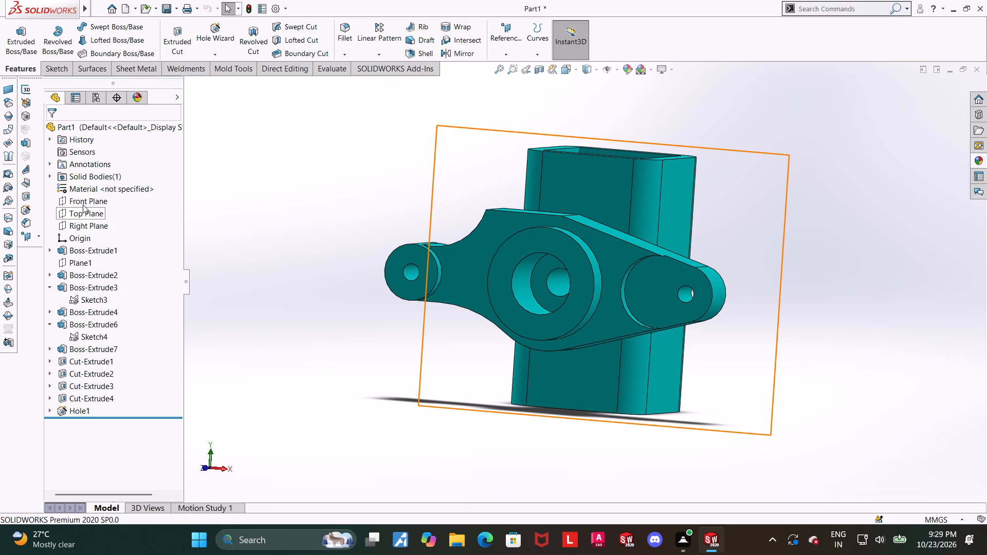
pyautogui.scroll(2, 712, 263)
pyautogui.moveTo(738, 249); pyautogui.dragTo(726, 349, button='middle')
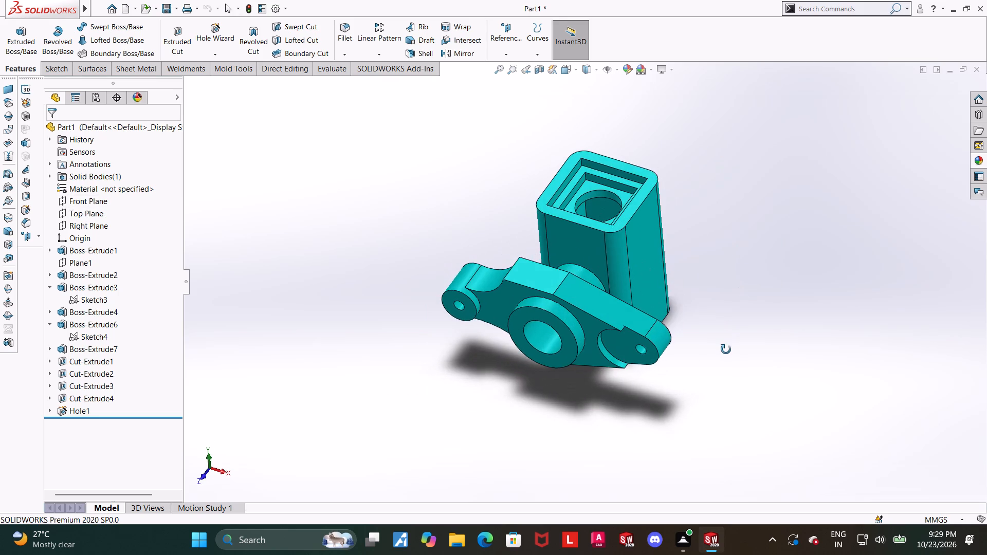
pyautogui.moveTo(726, 349); pyautogui.dragTo(726, 348, button='middle')
pyautogui.scroll(3, 715, 330)
pyautogui.scroll(-4, 675, 254)
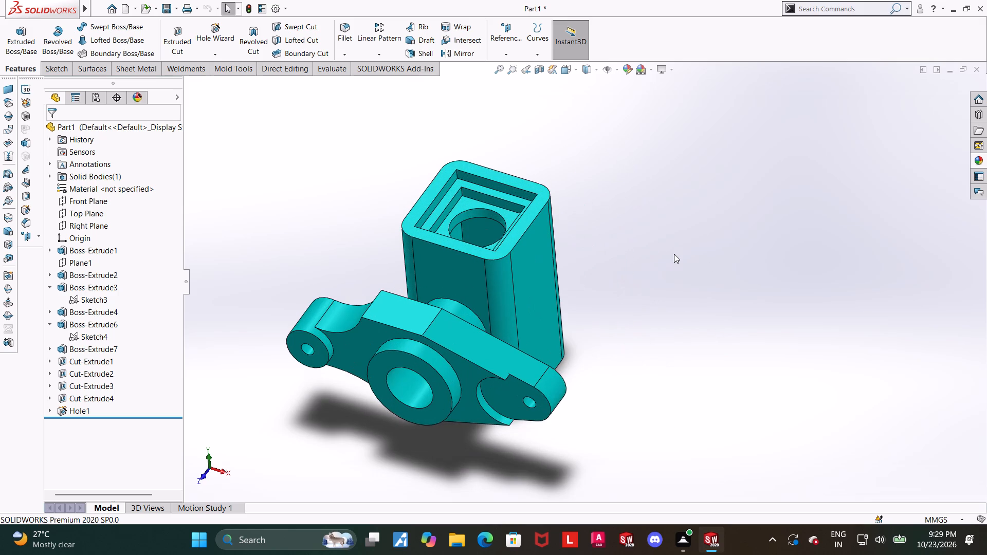
# Examine the arm, the bosses and the round opening inside the stepped pockets from several angles.
pyautogui.moveTo(670, 248); pyautogui.dragTo(655, 300, button='middle')
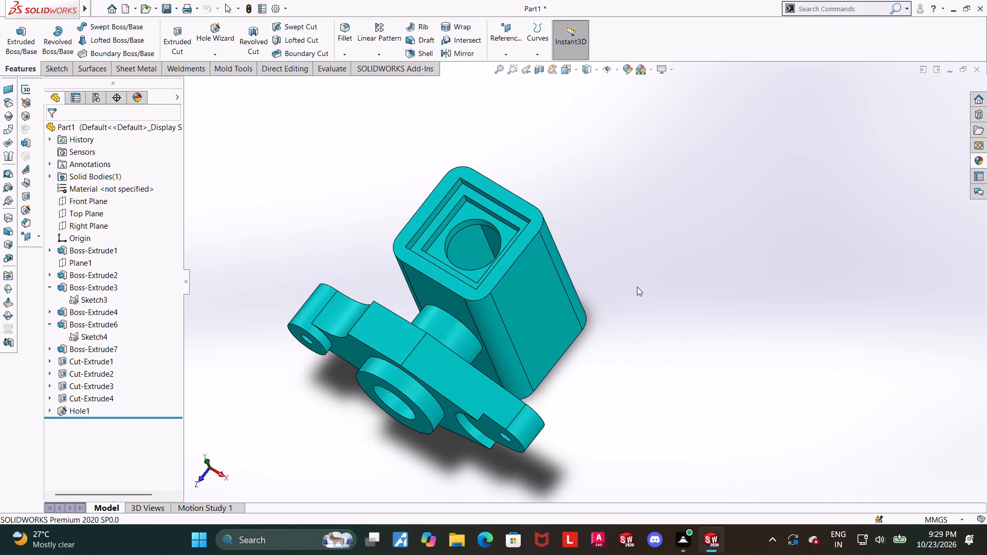
pyautogui.moveTo(631, 291); pyautogui.dragTo(669, 246, button='middle')
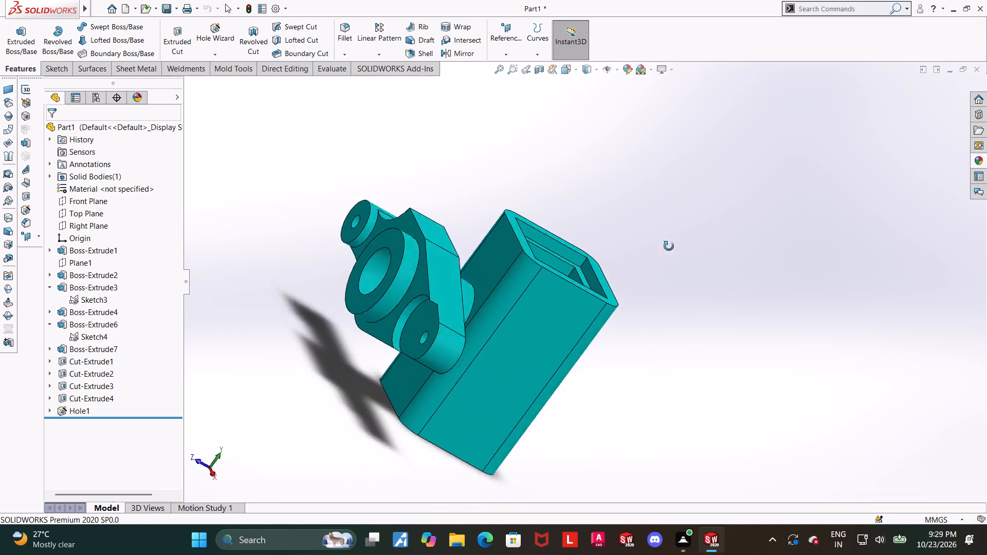
pyautogui.moveTo(669, 246); pyautogui.dragTo(681, 353, button='middle')
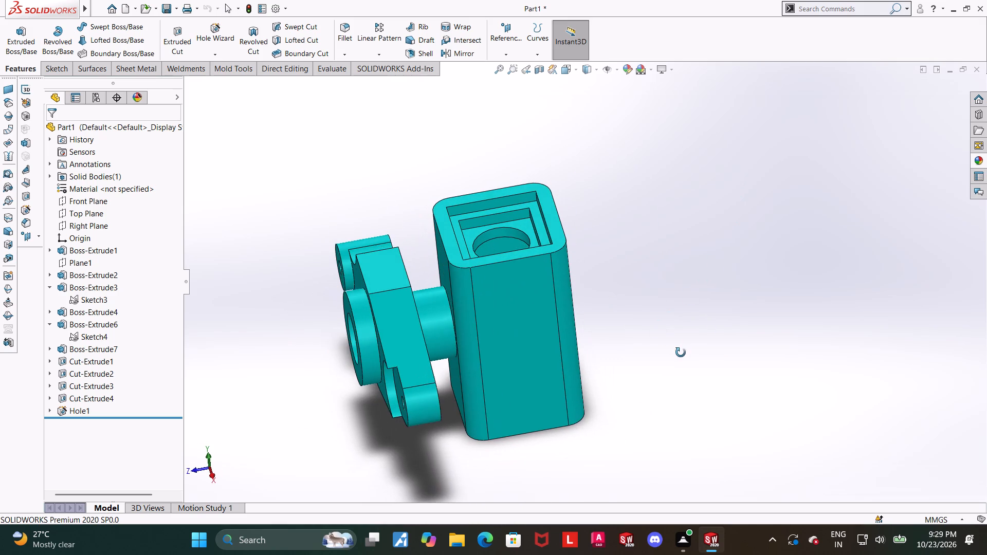
pyautogui.moveTo(681, 353); pyautogui.dragTo(679, 354, button='middle')
pyautogui.scroll(-3, 650, 345)
pyautogui.scroll(1, 537, 457)
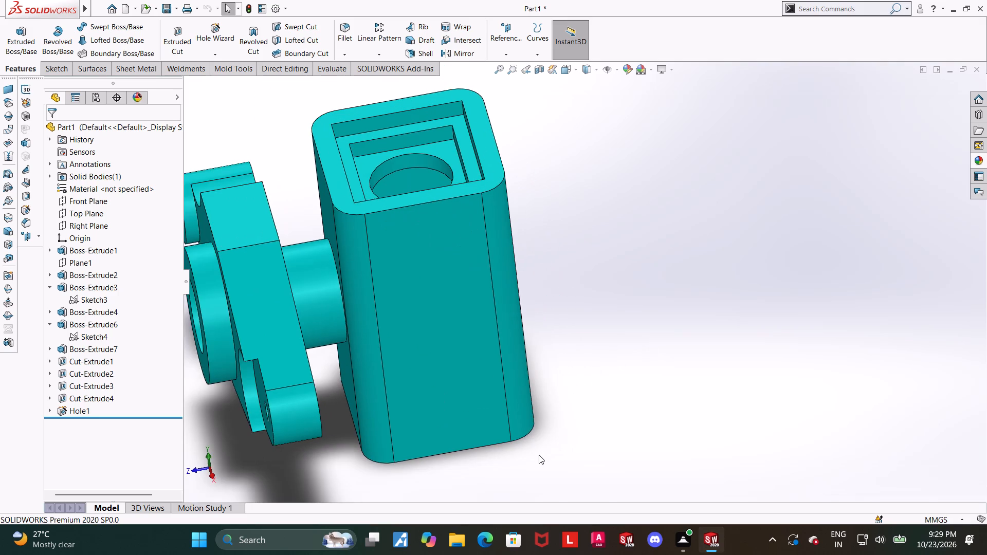
pyautogui.moveTo(553, 448); pyautogui.dragTo(583, 435, button='middle')
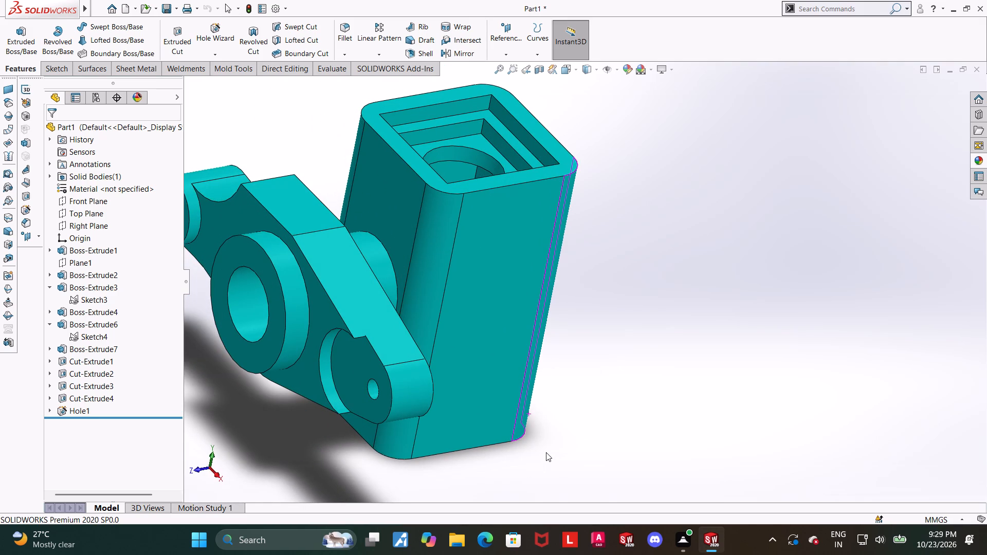
pyautogui.scroll(3, 633, 462)
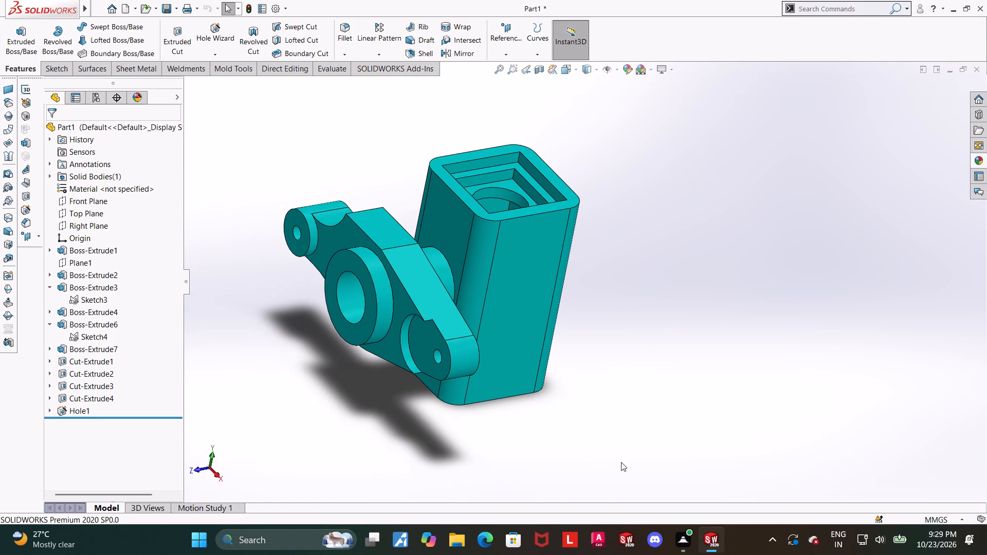
pyautogui.scroll(-2, 598, 319)
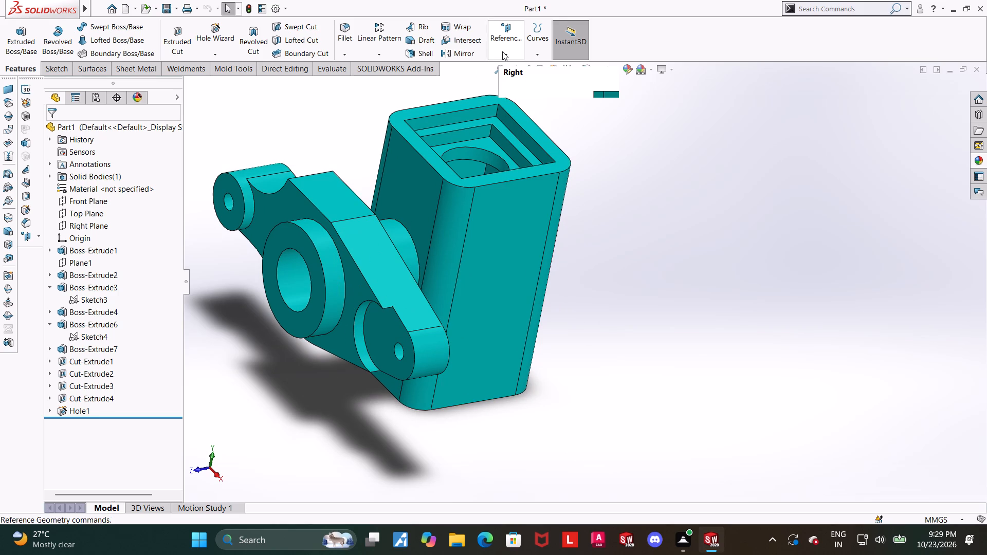
pyautogui.click(594, 167)
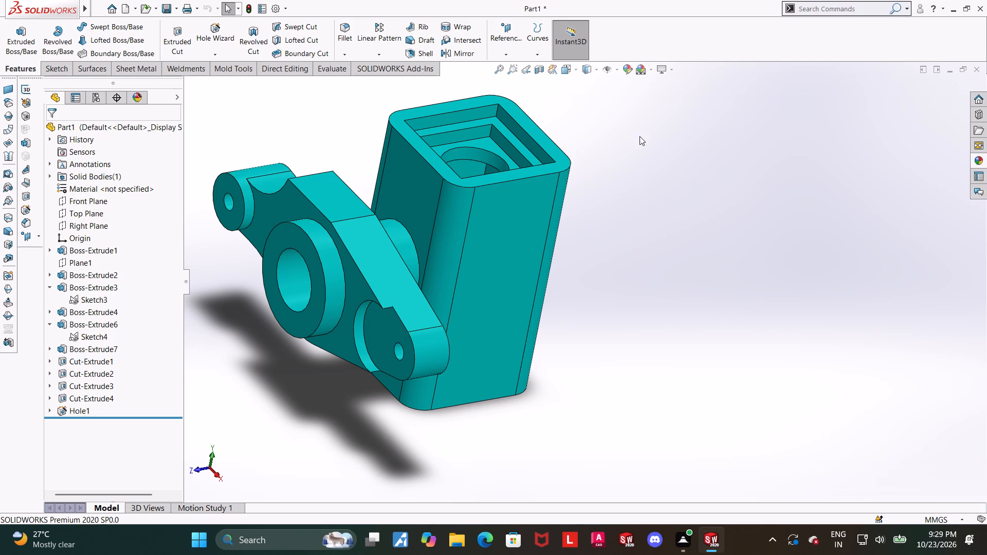
pyautogui.scroll(-4, 608, 76)
pyautogui.click(618, 69)
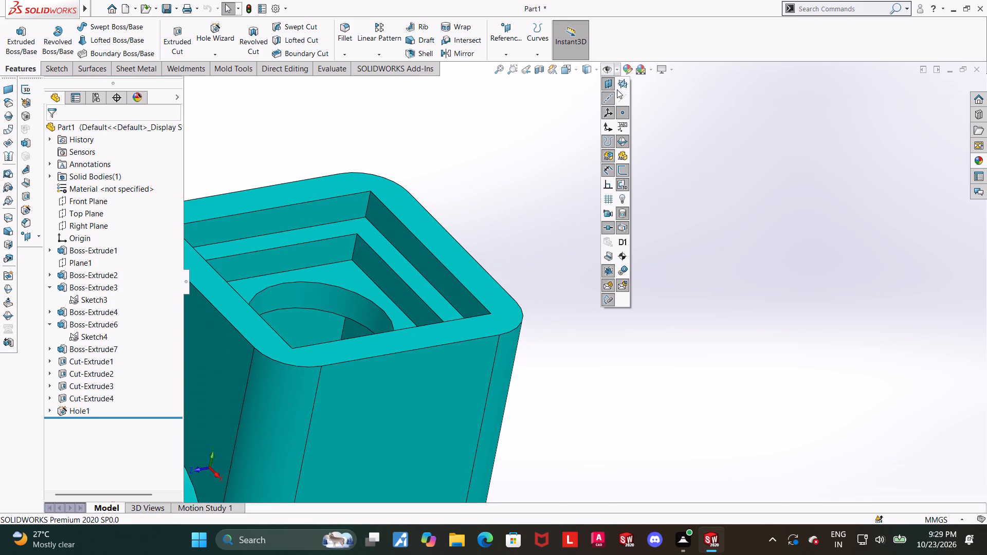
pyautogui.click(737, 181)
pyautogui.scroll(3, 700, 249)
pyautogui.moveTo(506, 368); pyautogui.dragTo(481, 448, button='middle')
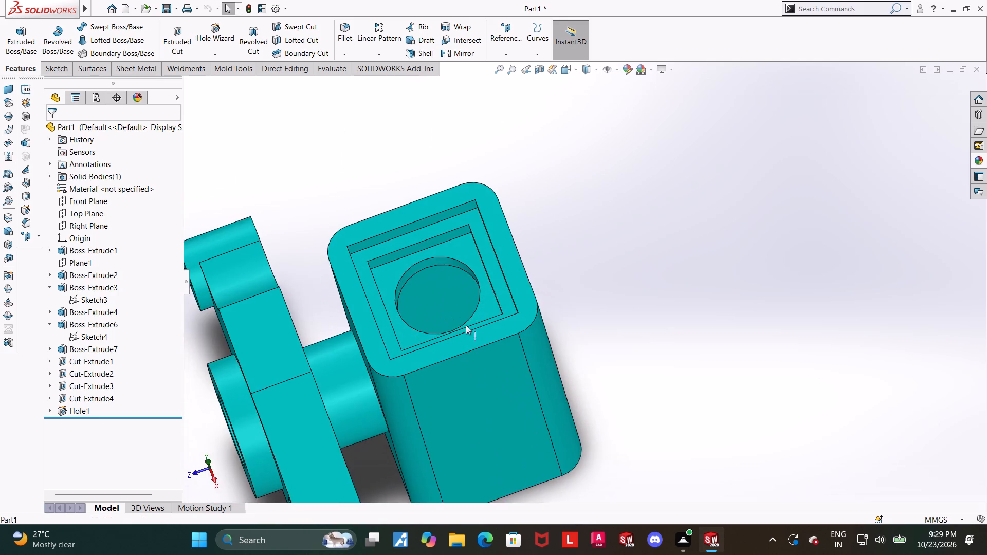
pyautogui.scroll(-4, 465, 260)
pyautogui.scroll(3, 460, 334)
pyautogui.moveTo(460, 335); pyautogui.dragTo(474, 318, button='middle')
pyautogui.scroll(2, 474, 318)
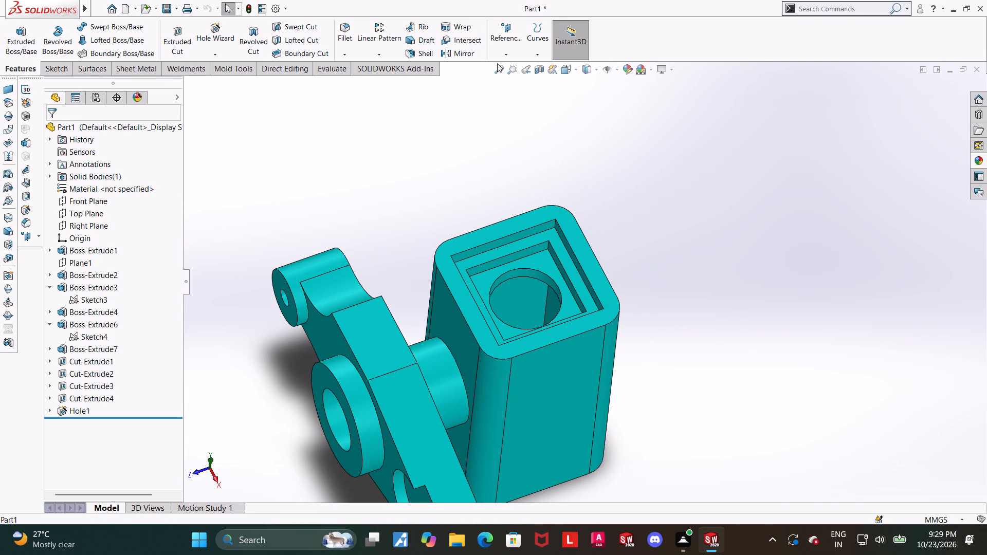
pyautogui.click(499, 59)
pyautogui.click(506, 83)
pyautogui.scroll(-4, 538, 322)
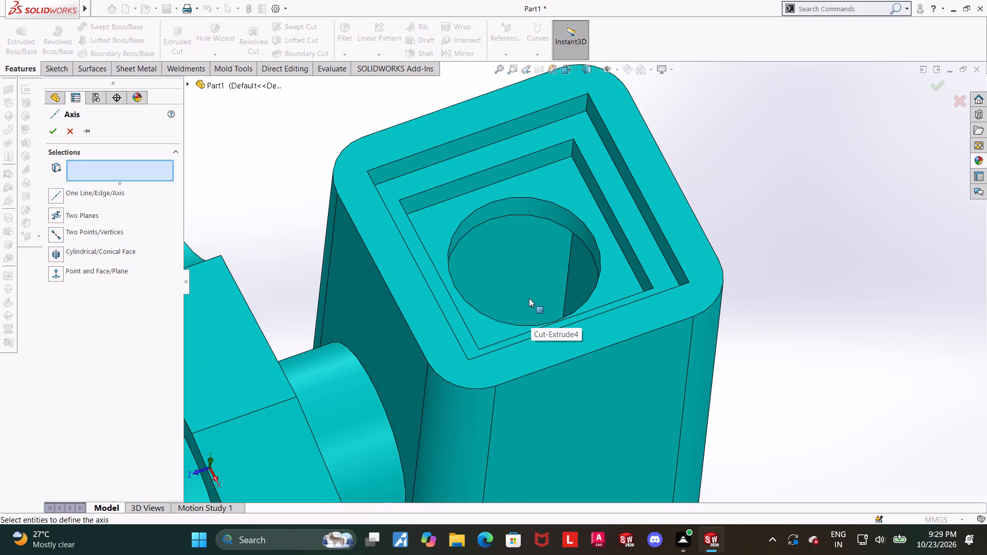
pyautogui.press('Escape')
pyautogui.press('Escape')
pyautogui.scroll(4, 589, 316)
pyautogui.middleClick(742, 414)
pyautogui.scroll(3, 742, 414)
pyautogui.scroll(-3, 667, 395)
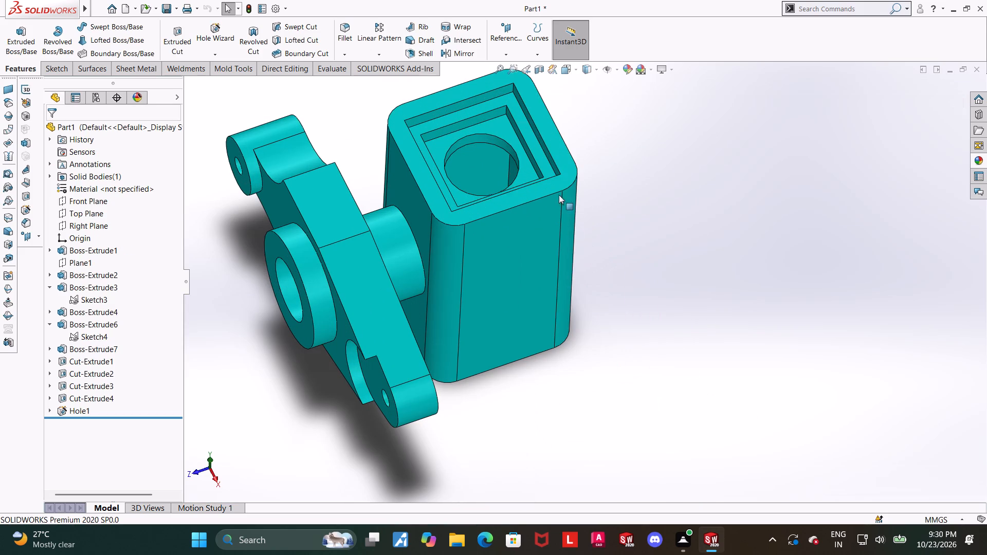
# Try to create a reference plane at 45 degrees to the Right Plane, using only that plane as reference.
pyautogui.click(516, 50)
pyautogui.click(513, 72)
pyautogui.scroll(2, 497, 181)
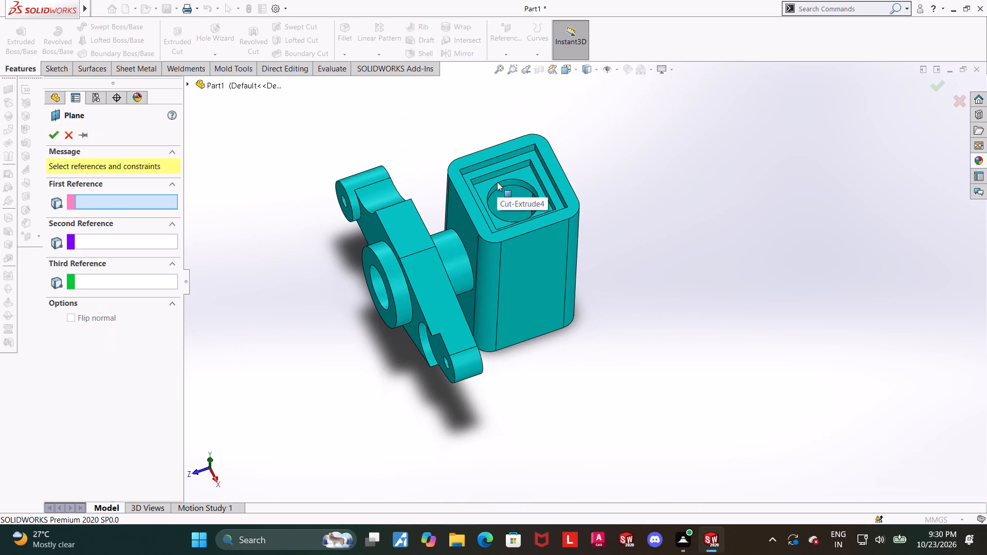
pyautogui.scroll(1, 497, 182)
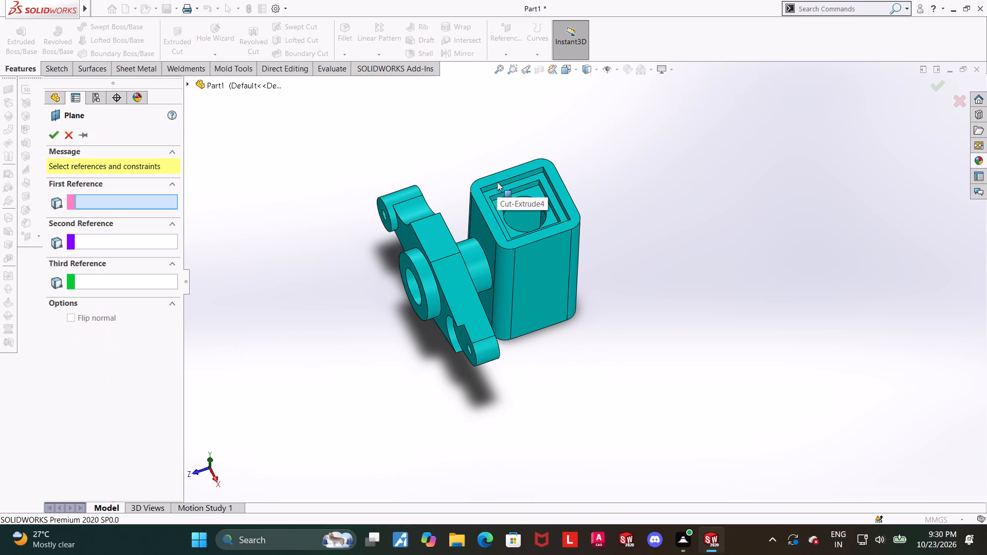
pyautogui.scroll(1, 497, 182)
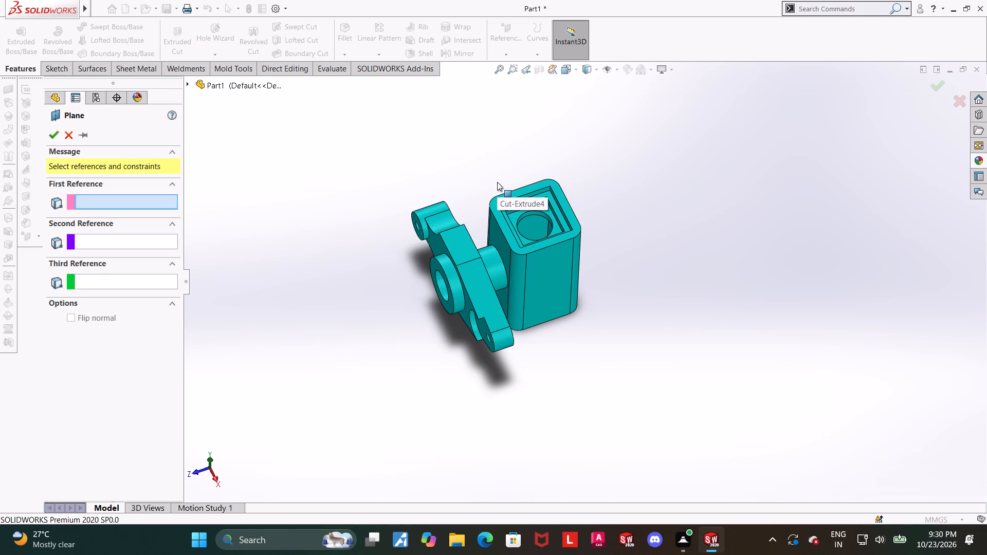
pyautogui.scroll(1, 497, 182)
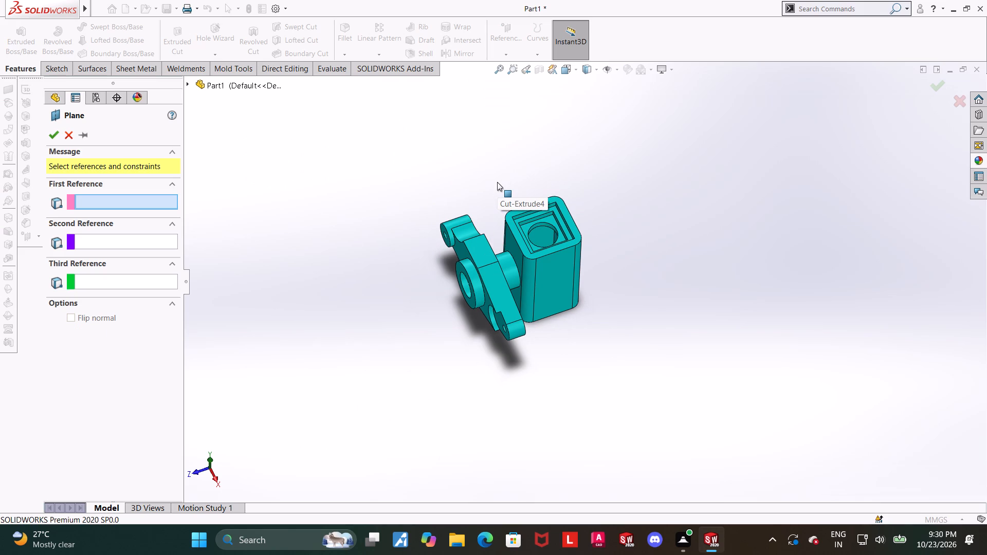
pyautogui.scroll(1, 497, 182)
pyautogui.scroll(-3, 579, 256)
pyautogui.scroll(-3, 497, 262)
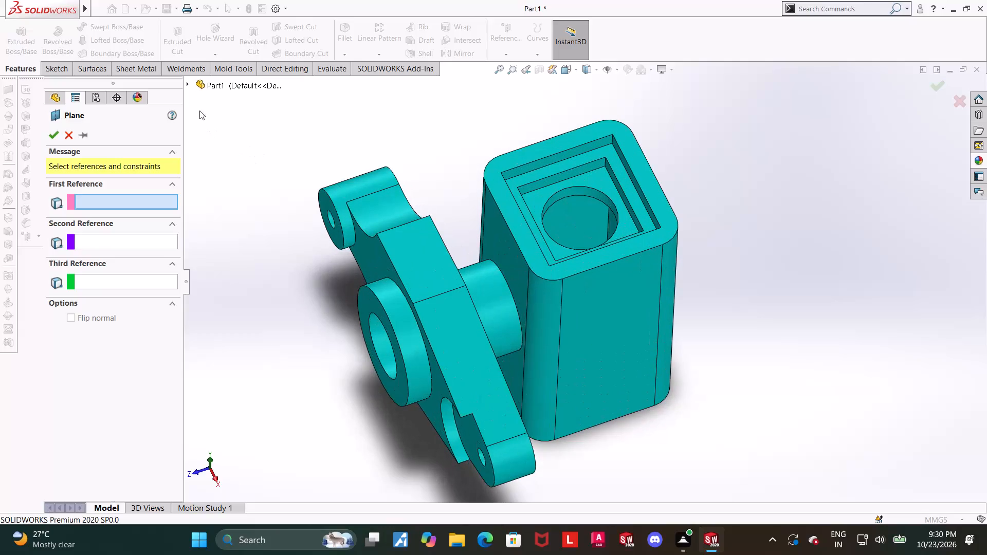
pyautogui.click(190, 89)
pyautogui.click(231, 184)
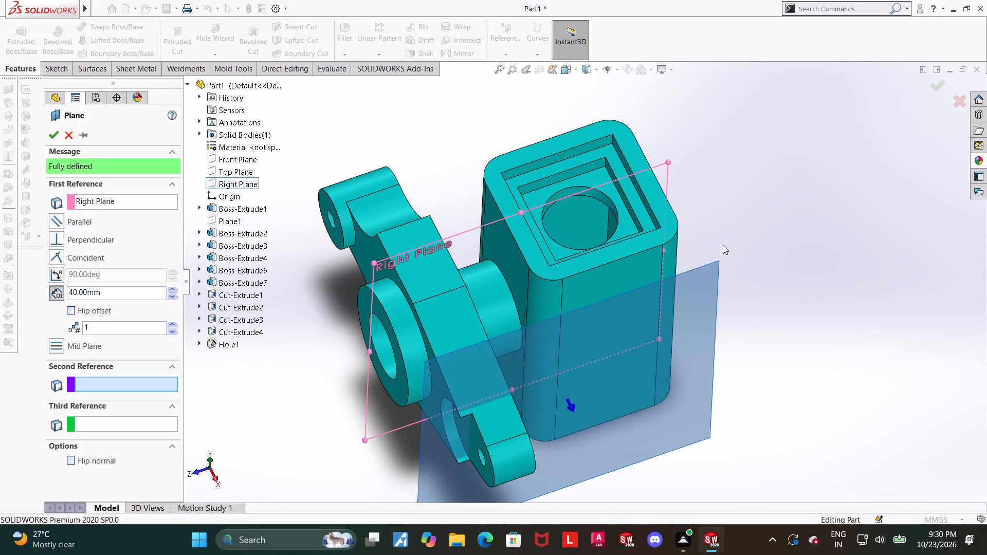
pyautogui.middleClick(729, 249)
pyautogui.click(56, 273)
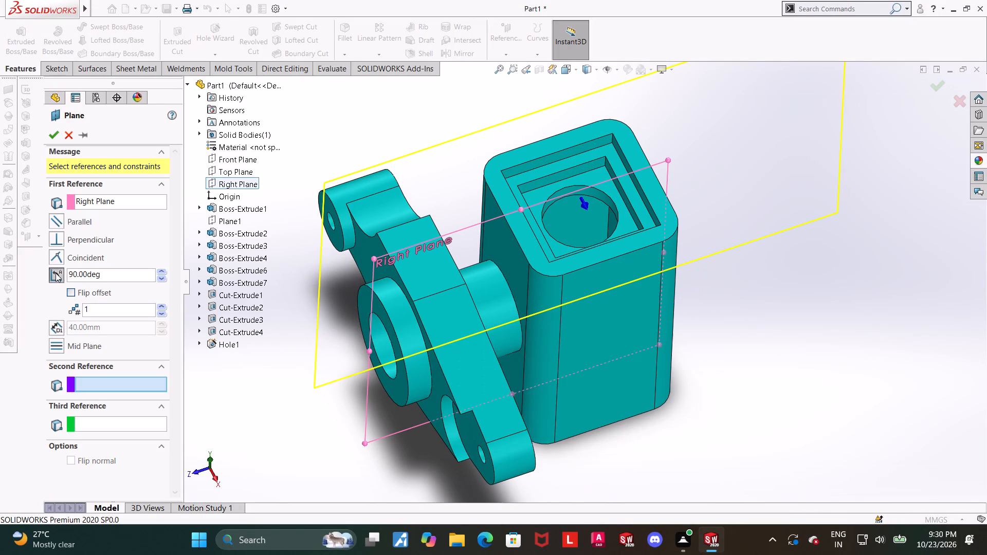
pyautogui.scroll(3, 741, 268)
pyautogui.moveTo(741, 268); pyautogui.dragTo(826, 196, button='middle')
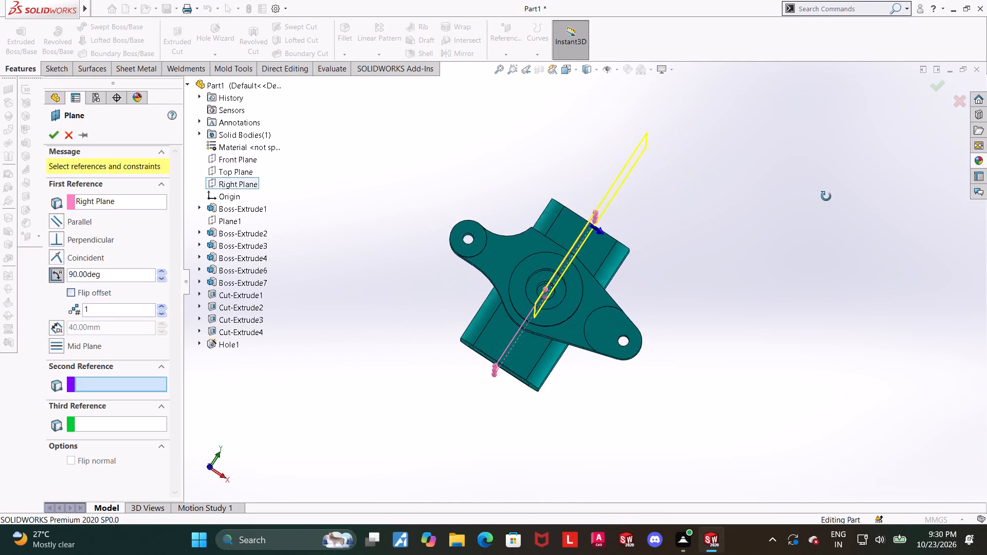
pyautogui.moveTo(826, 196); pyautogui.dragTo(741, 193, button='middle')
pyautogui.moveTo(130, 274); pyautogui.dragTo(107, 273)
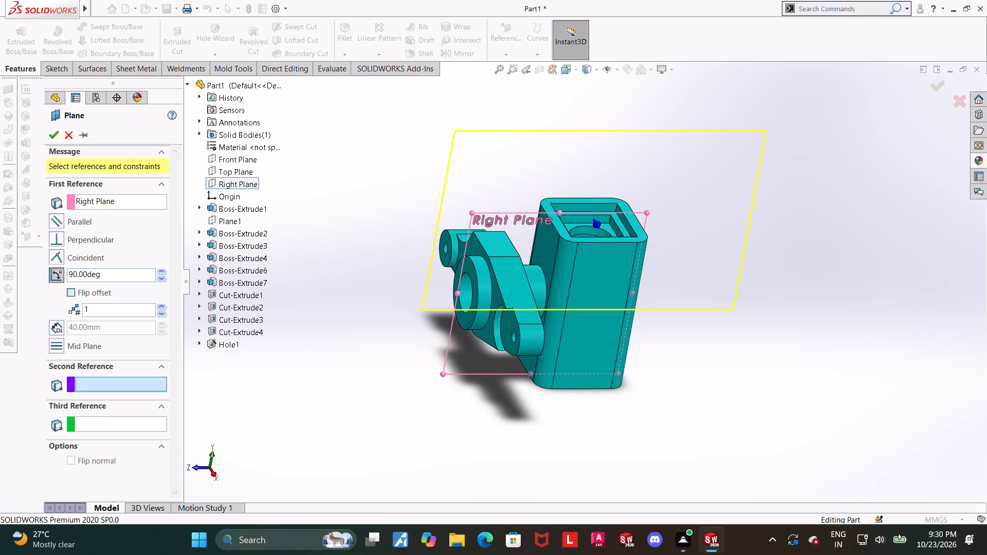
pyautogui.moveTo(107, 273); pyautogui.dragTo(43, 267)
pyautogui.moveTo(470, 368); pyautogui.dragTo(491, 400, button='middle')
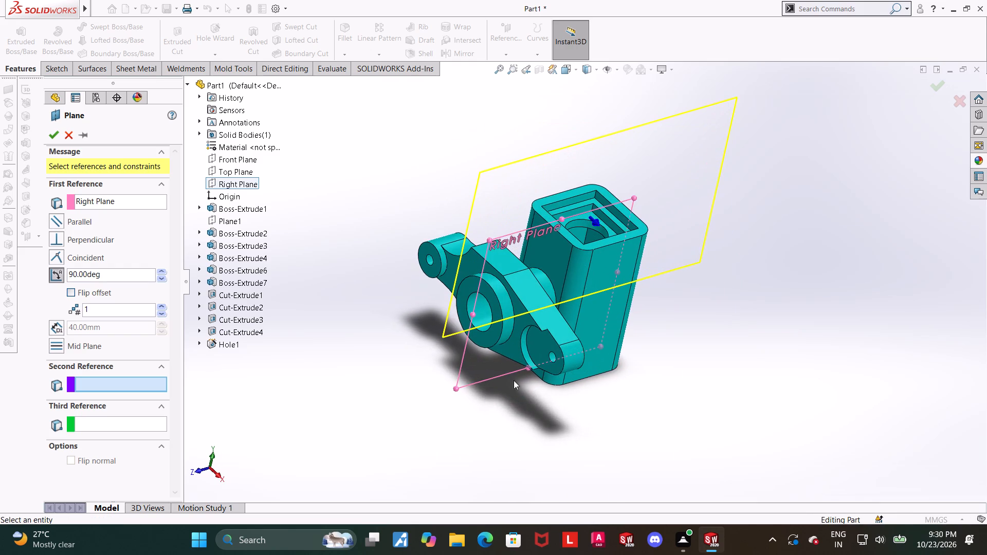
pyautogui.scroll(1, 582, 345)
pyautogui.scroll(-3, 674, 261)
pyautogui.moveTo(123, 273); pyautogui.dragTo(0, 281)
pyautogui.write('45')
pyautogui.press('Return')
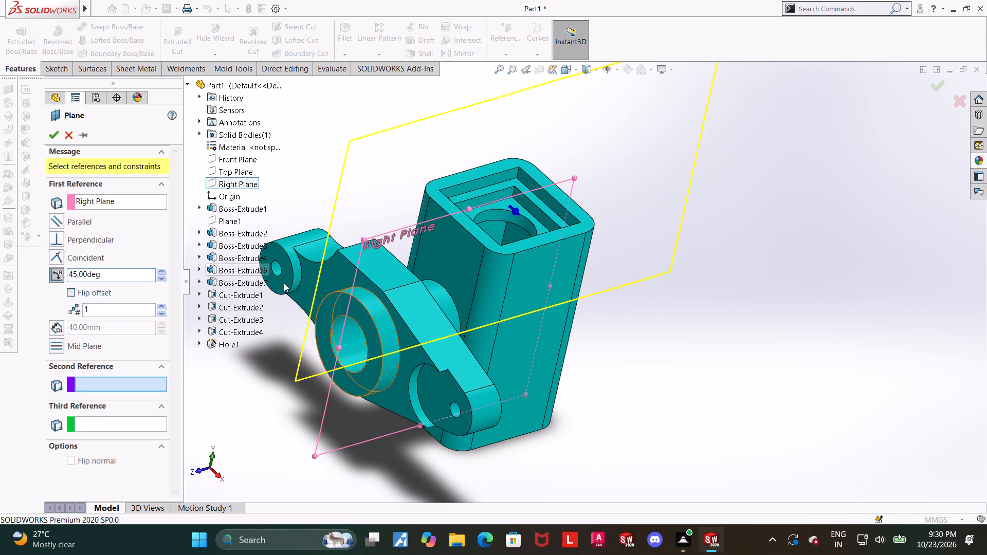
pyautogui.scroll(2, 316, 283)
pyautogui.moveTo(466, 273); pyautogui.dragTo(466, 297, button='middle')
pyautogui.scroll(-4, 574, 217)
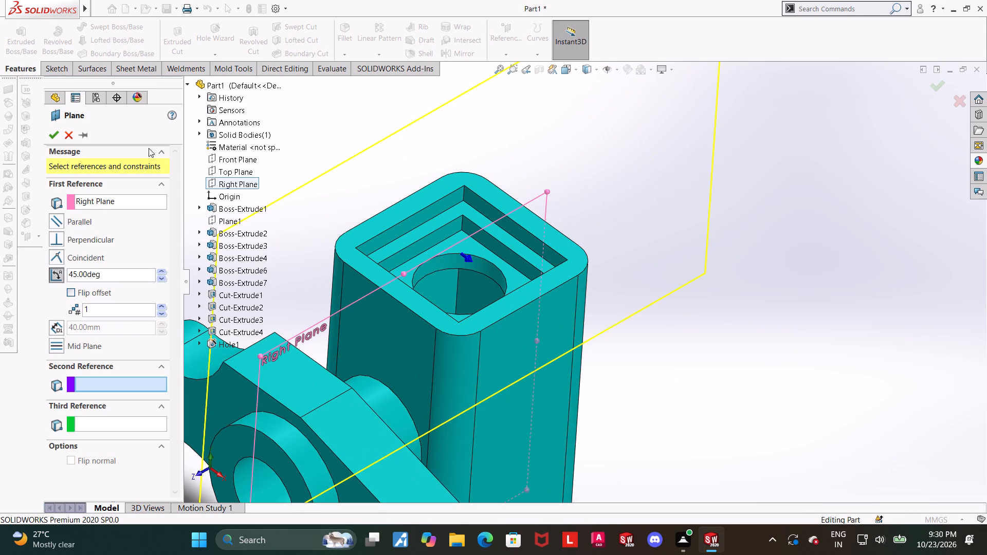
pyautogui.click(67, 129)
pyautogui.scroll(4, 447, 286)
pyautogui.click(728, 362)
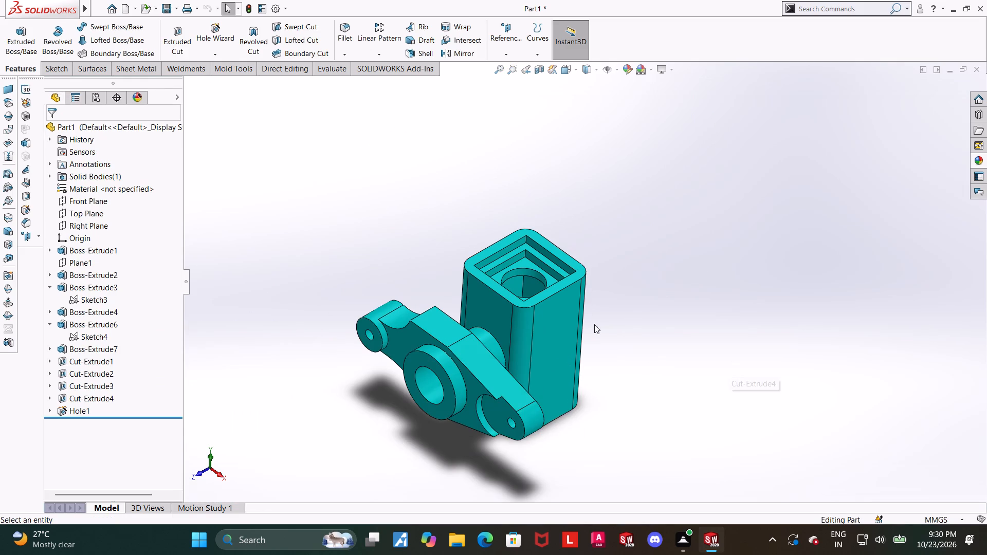
# Create a reference axis through the cylindrical face of the round opening in the floor of the stepped pockets.
pyautogui.scroll(-4, 556, 294)
pyautogui.click(516, 53)
pyautogui.click(518, 81)
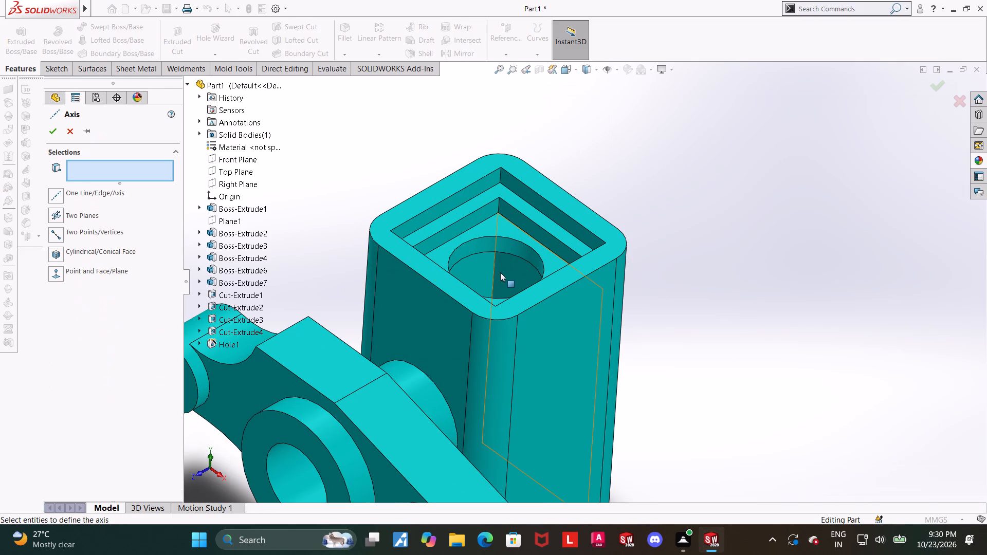
pyautogui.moveTo(551, 255); pyautogui.dragTo(538, 298, button='middle')
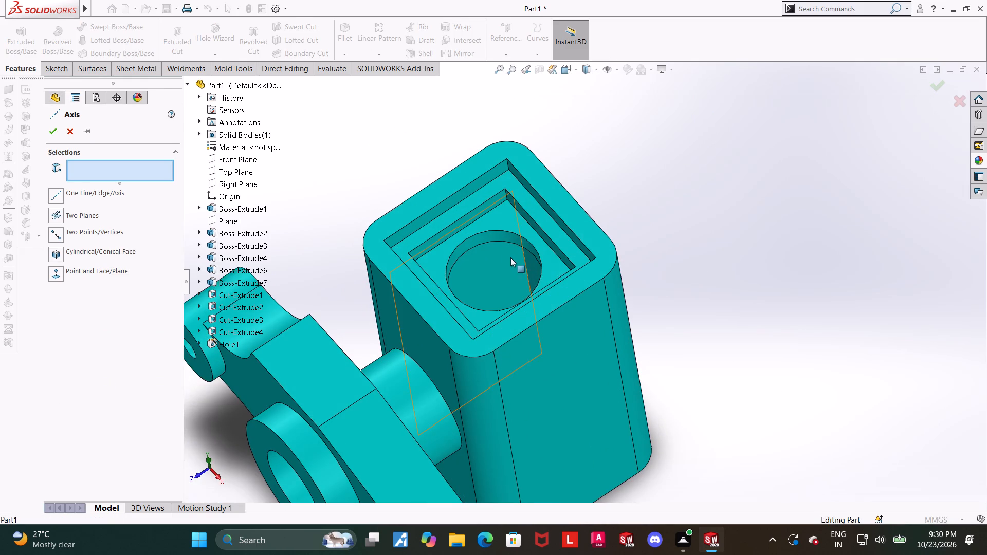
pyautogui.scroll(-4, 504, 254)
pyautogui.click(487, 220)
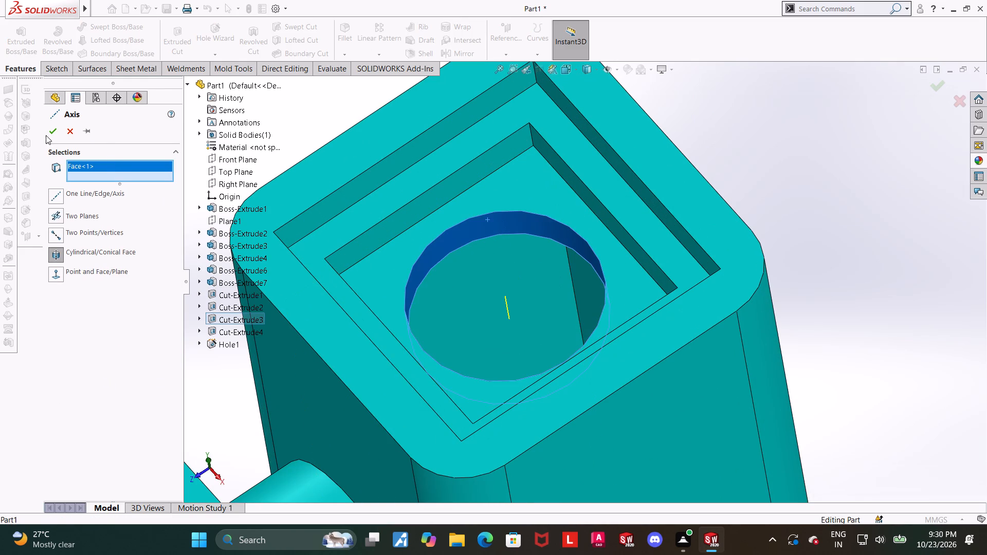
pyautogui.click(50, 133)
pyautogui.scroll(4, 670, 343)
pyautogui.click(808, 372)
# Create a reference plane through the opening's axis at 45 degrees to the Right Plane, with the offset flipped.
pyautogui.moveTo(792, 364); pyautogui.dragTo(808, 327, button='middle')
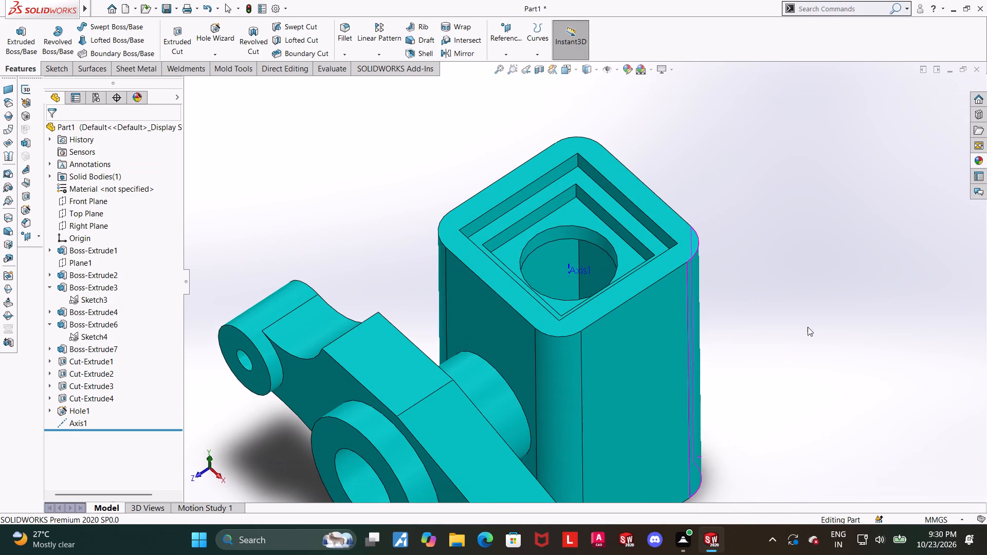
pyautogui.moveTo(808, 327); pyautogui.dragTo(799, 346, button='middle')
pyautogui.scroll(-3, 676, 303)
pyautogui.moveTo(723, 311); pyautogui.dragTo(739, 268, button='middle')
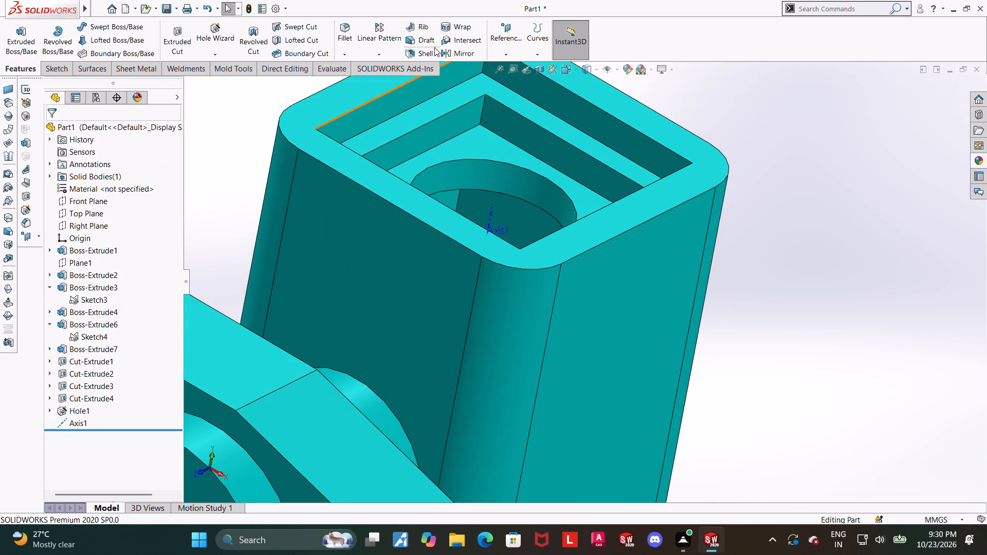
pyautogui.click(500, 50)
pyautogui.click(503, 60)
pyautogui.click(504, 66)
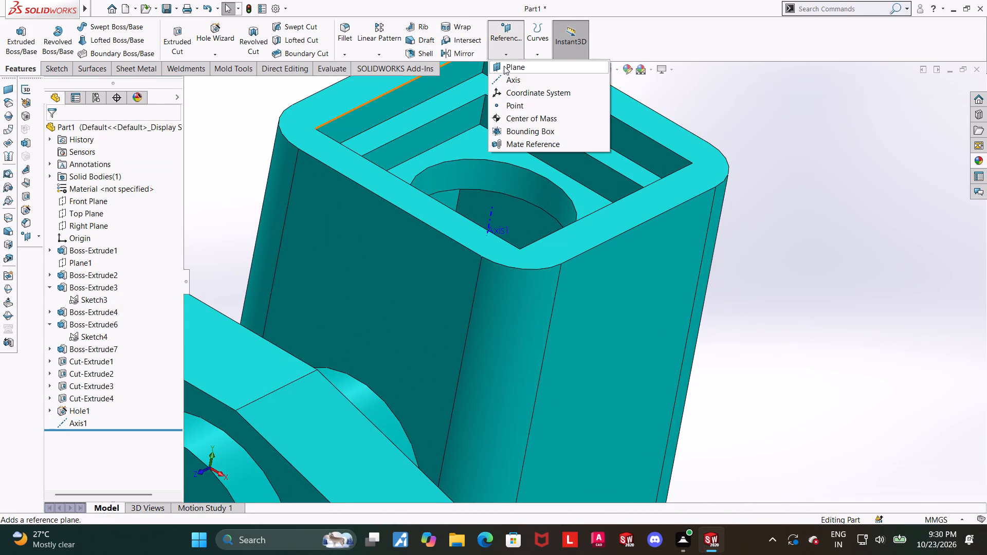
pyautogui.click(491, 216)
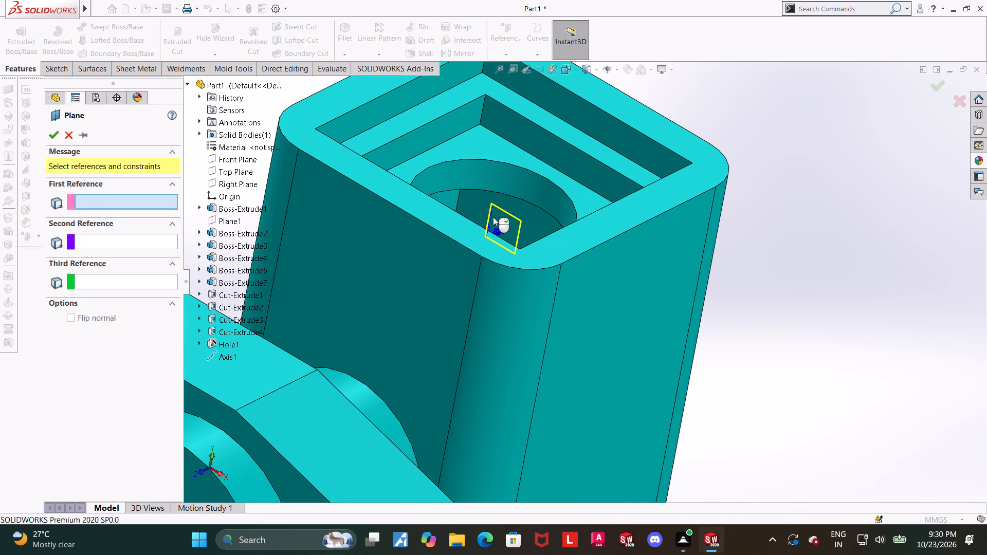
pyautogui.moveTo(808, 227); pyautogui.dragTo(778, 231, button='middle')
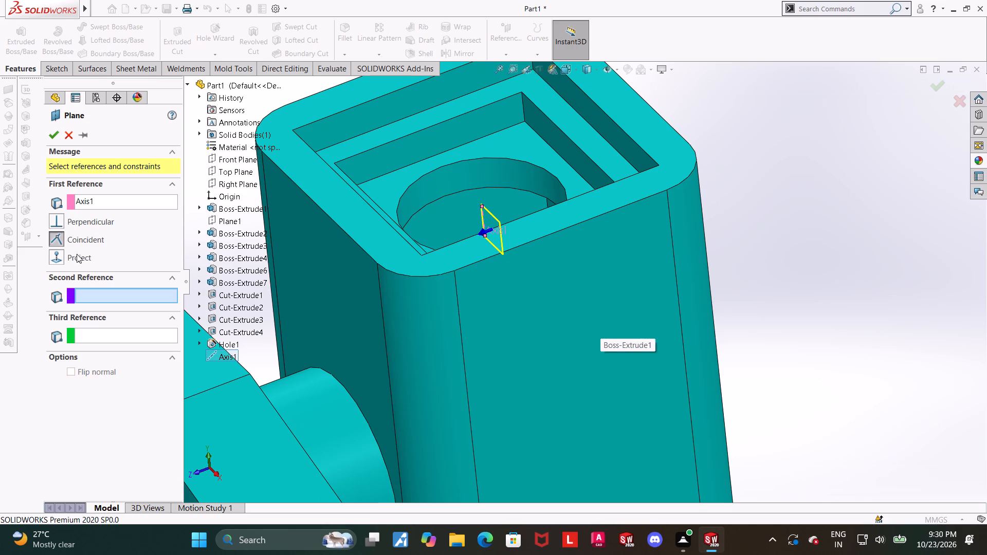
pyautogui.click(227, 182)
pyautogui.scroll(3, 897, 319)
pyautogui.moveTo(899, 318); pyautogui.dragTo(910, 314, button='middle')
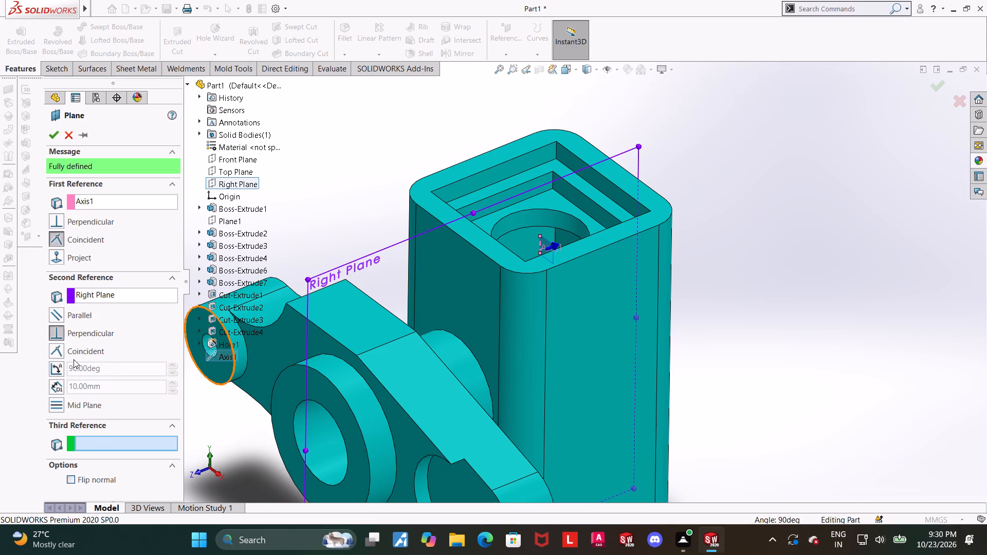
pyautogui.click(61, 367)
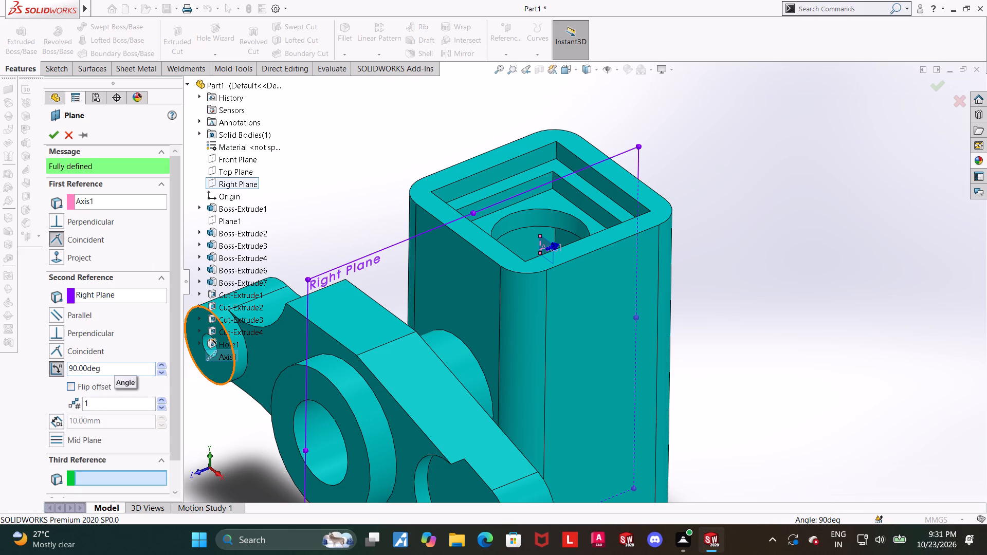
pyautogui.moveTo(118, 366); pyautogui.dragTo(0, 363)
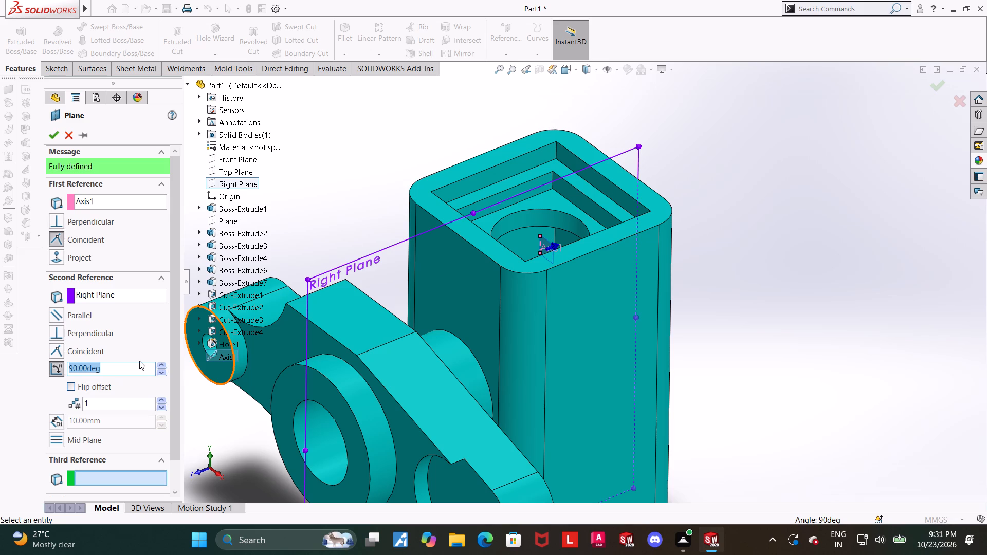
pyautogui.write('45')
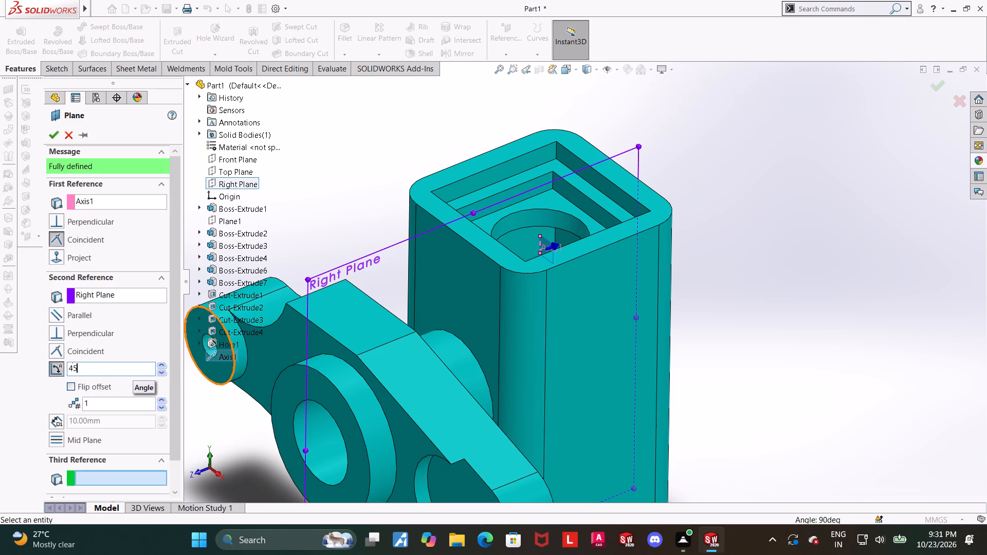
pyautogui.press('Return')
pyautogui.scroll(-3, 554, 242)
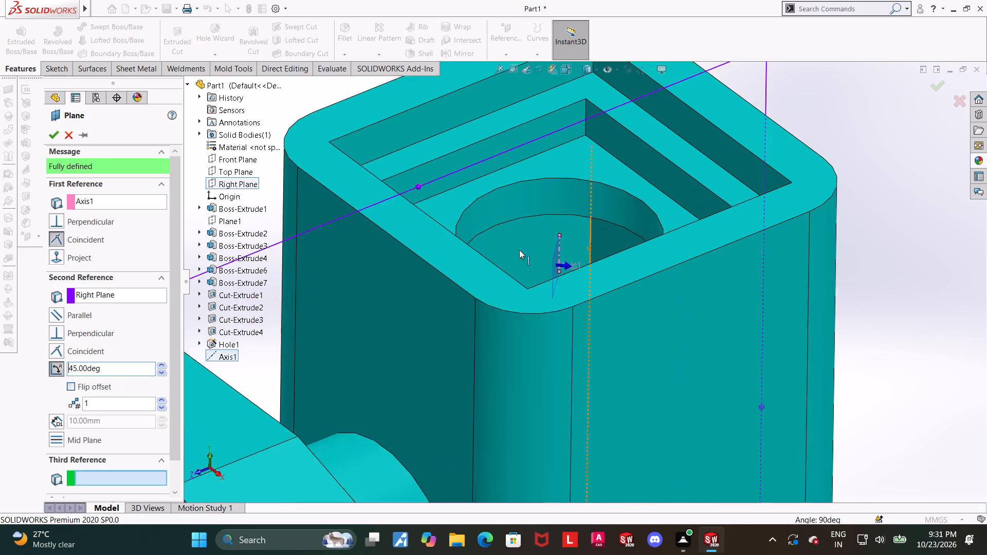
pyautogui.scroll(-2, 519, 250)
pyautogui.scroll(-2, 596, 256)
pyautogui.click(74, 385)
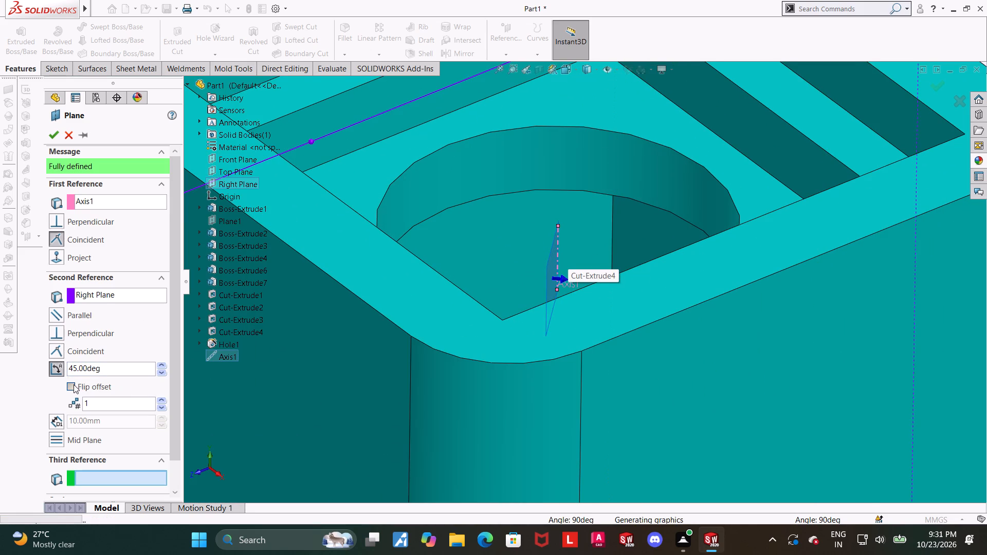
pyautogui.scroll(8, 703, 316)
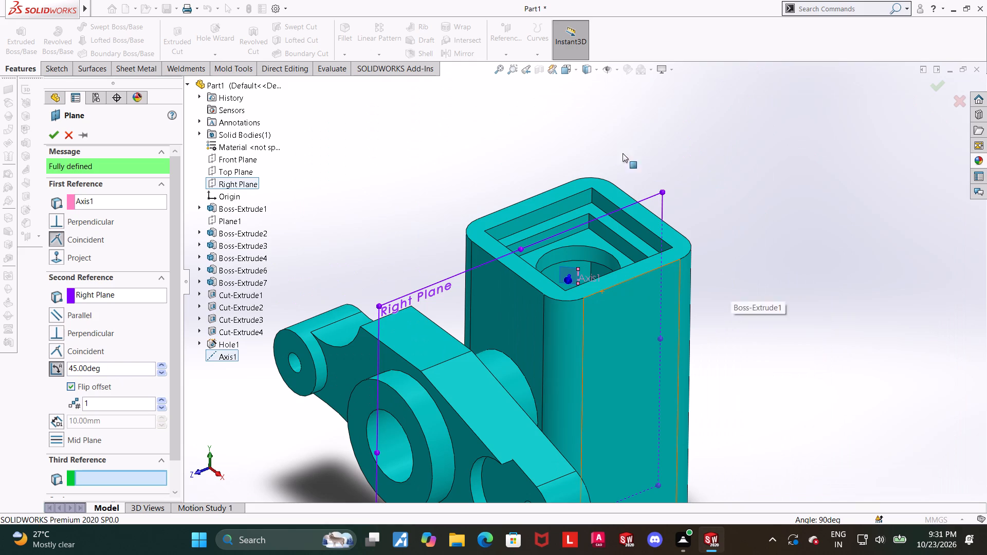
pyautogui.click(50, 135)
pyautogui.click(806, 265)
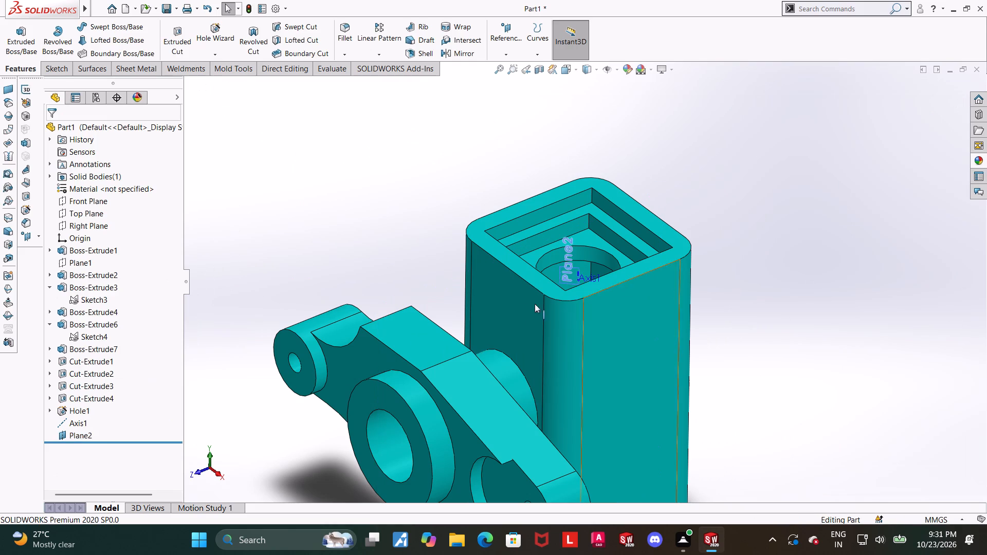
# Enlarge the displayed boundary of the 45-degree plane so that it extends beyond the block's side and full height.
pyautogui.click(562, 271)
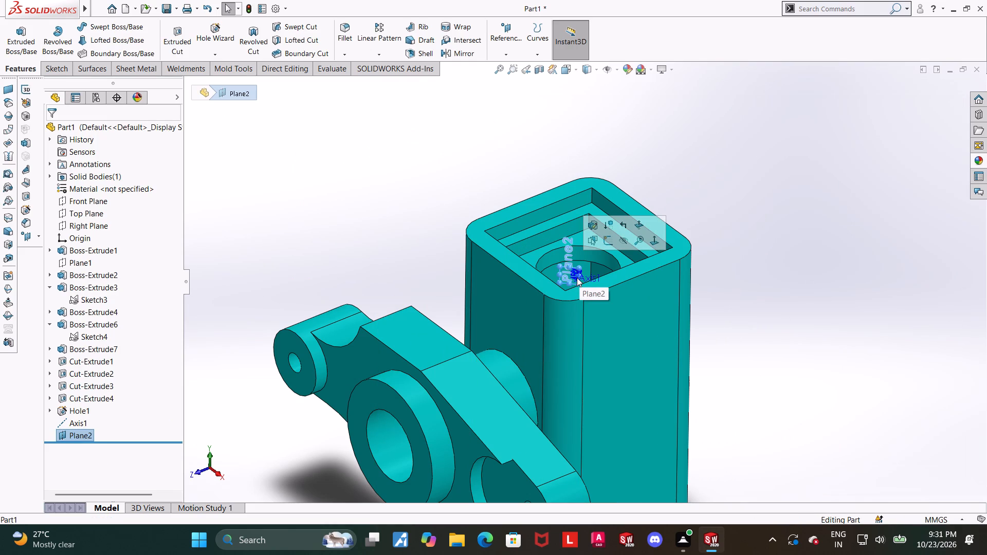
pyautogui.scroll(-5, 577, 276)
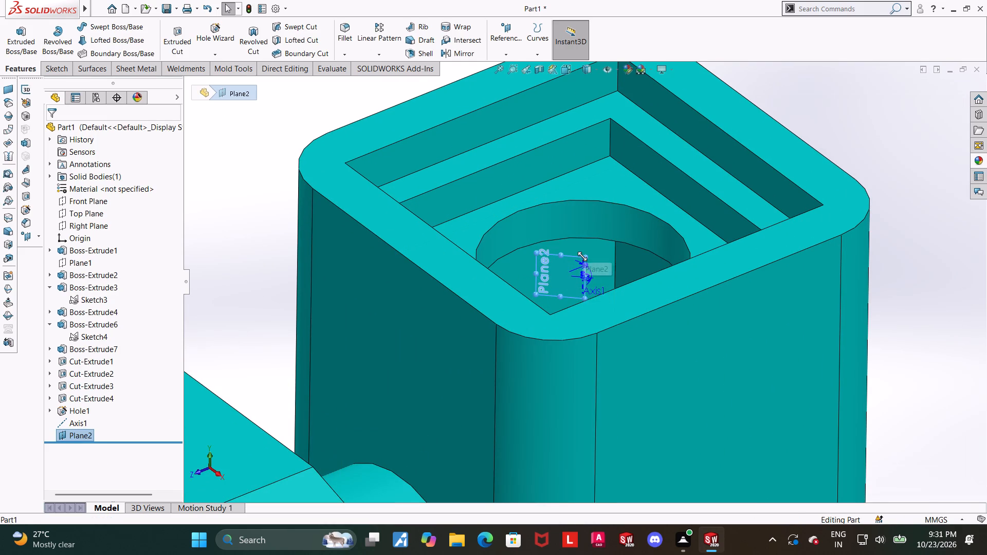
pyautogui.moveTo(582, 256); pyautogui.dragTo(837, 85)
pyautogui.scroll(5, 784, 202)
pyautogui.click(794, 291)
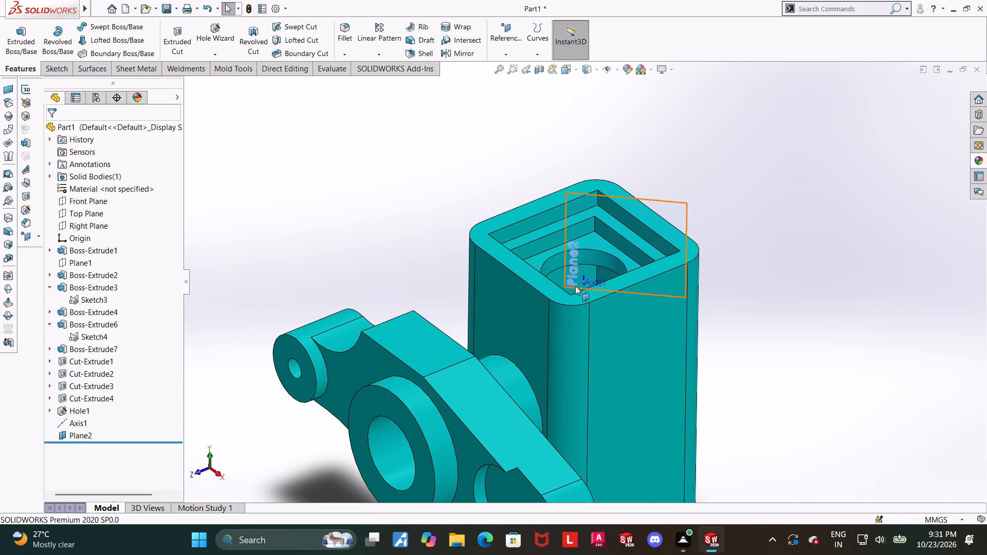
pyautogui.click(610, 272)
pyautogui.scroll(3, 784, 316)
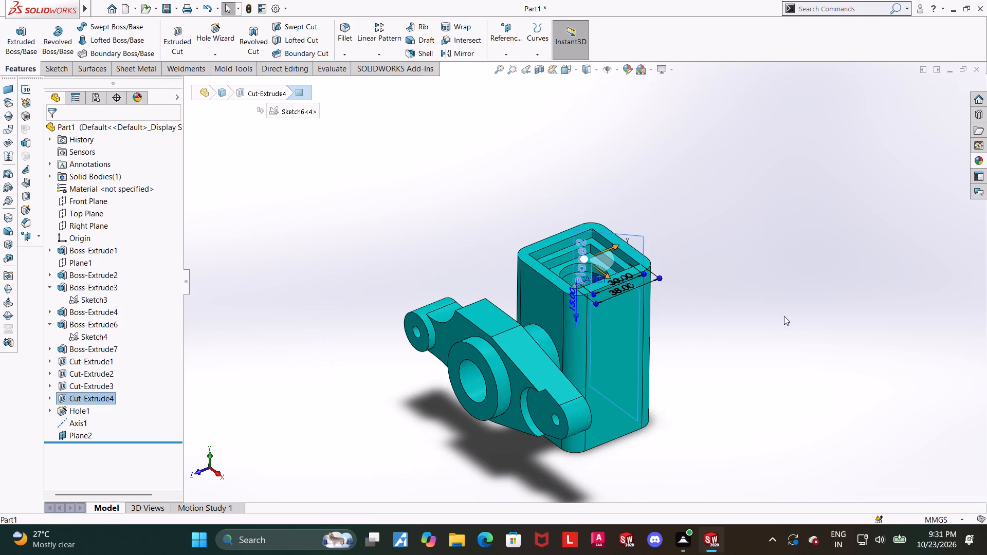
pyautogui.click(783, 316)
pyautogui.click(598, 246)
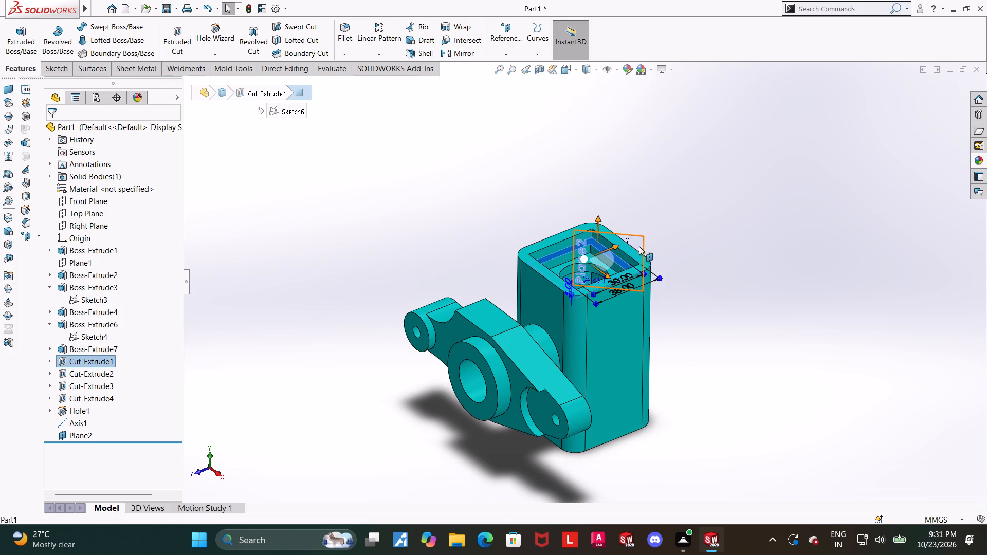
pyautogui.click(639, 246)
pyautogui.moveTo(645, 290); pyautogui.dragTo(753, 430)
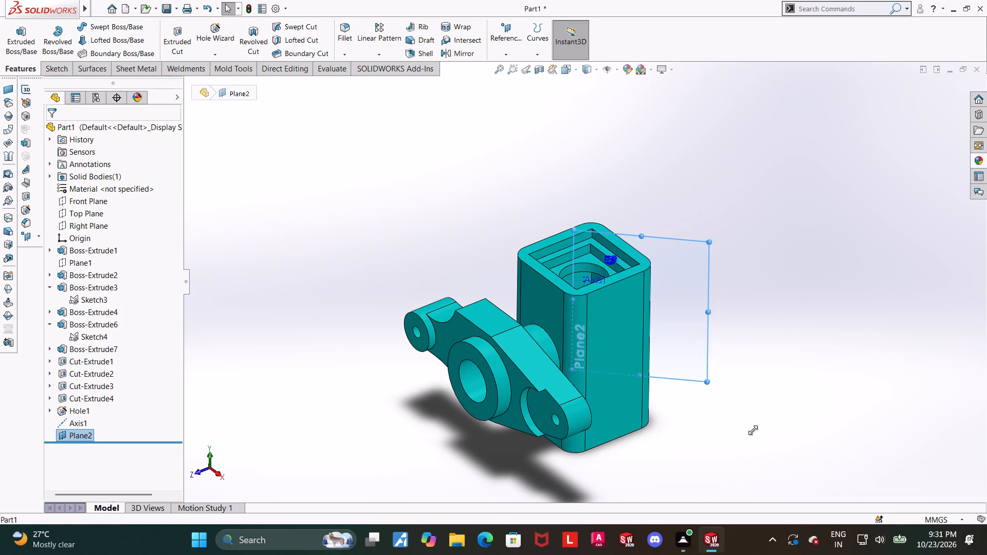
pyautogui.moveTo(753, 430); pyautogui.dragTo(803, 477)
pyautogui.click(862, 413)
pyautogui.scroll(-4, 659, 419)
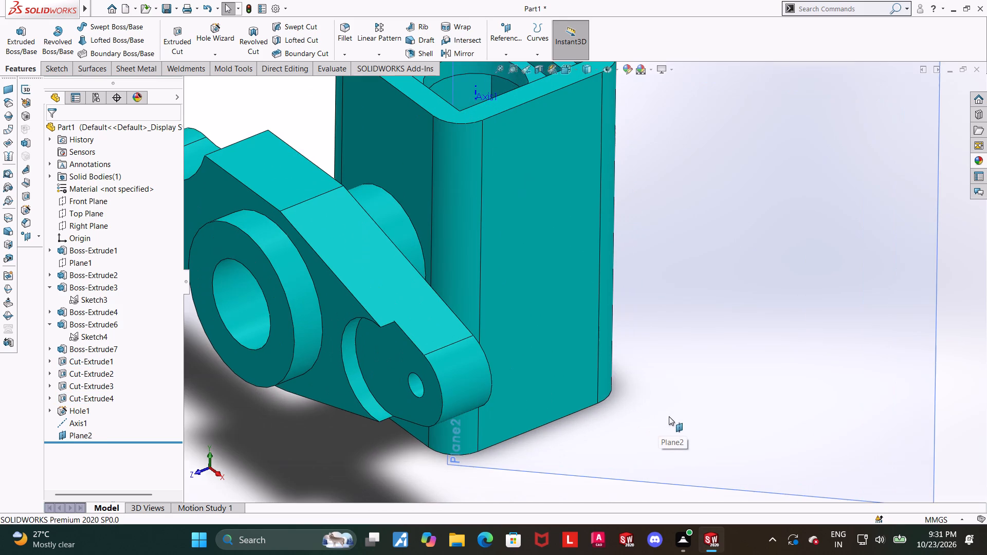
pyautogui.scroll(4, 892, 382)
pyautogui.click(912, 384)
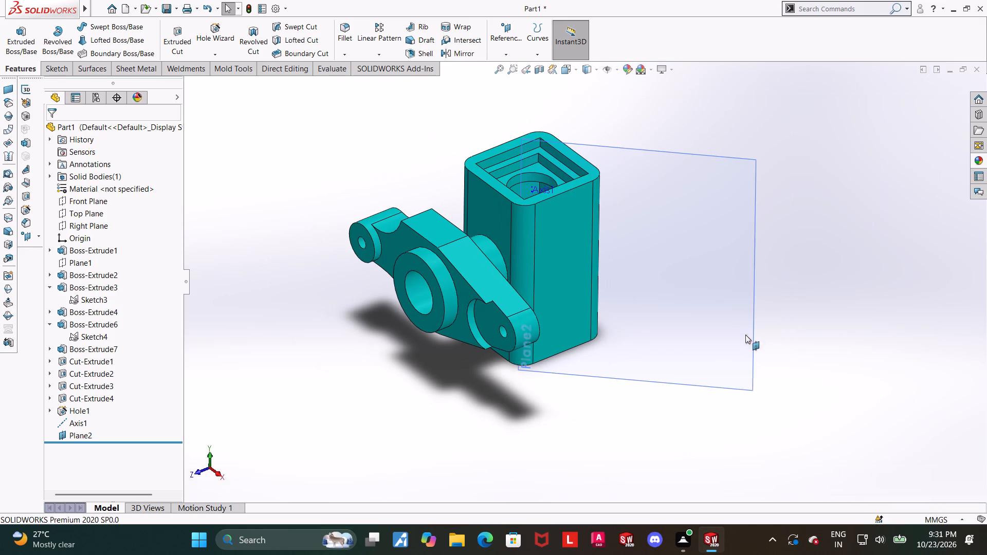
# Start a sketch on the 45-degree plane and orient the view normal to it.
pyautogui.click(748, 305)
pyautogui.click(907, 379)
pyautogui.click(649, 309)
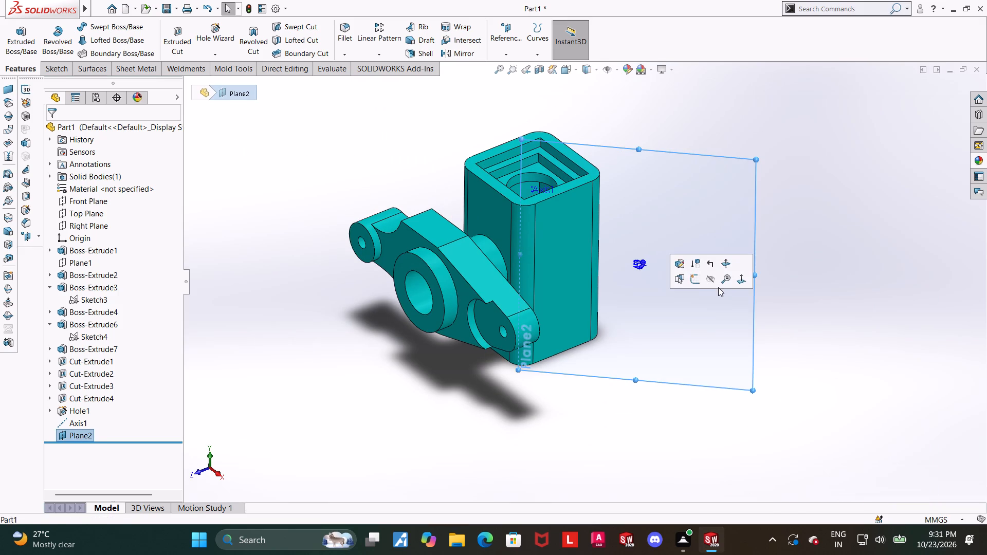
pyautogui.click(693, 281)
pyautogui.moveTo(645, 396); pyautogui.dragTo(653, 273, button='middle')
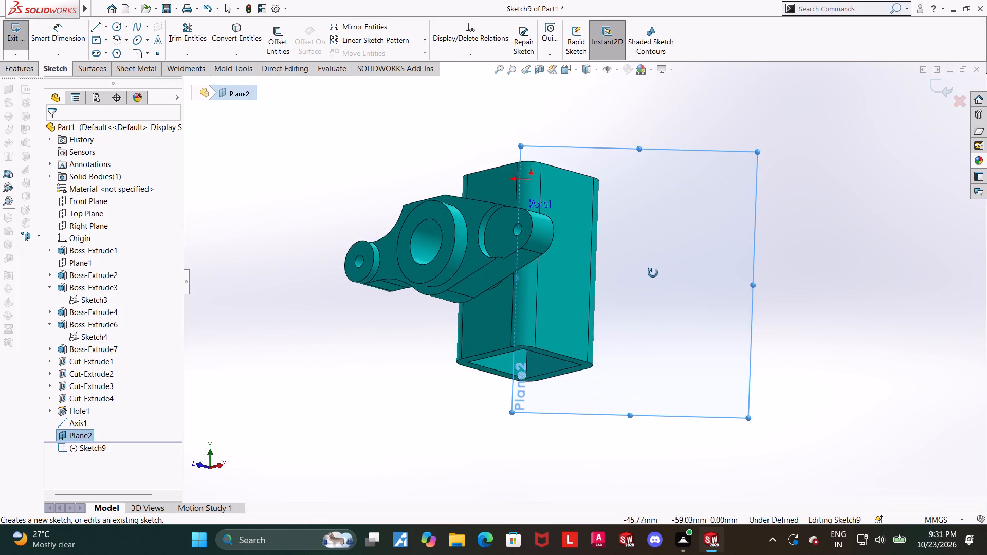
pyautogui.moveTo(653, 273); pyautogui.dragTo(673, 320, button='middle')
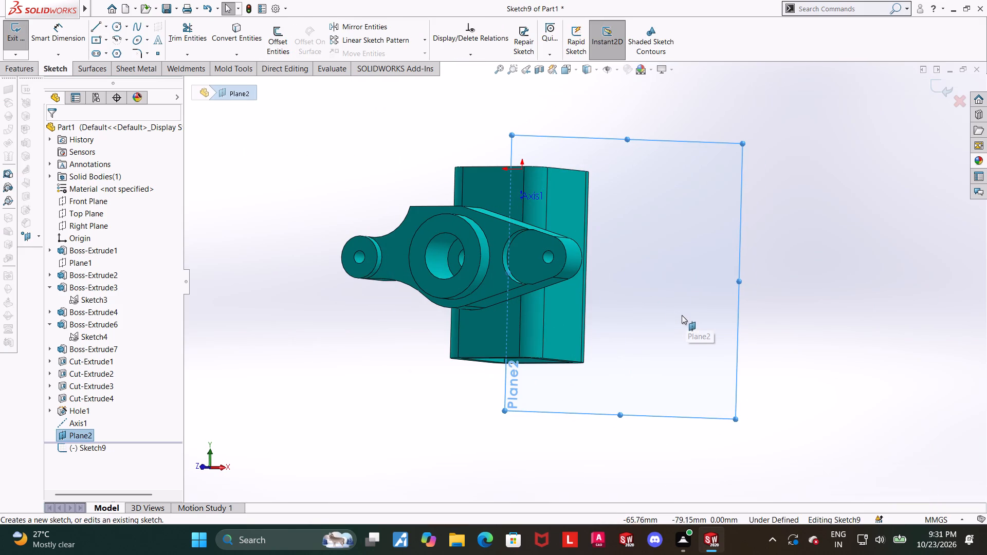
pyautogui.click(86, 454)
pyautogui.click(96, 445)
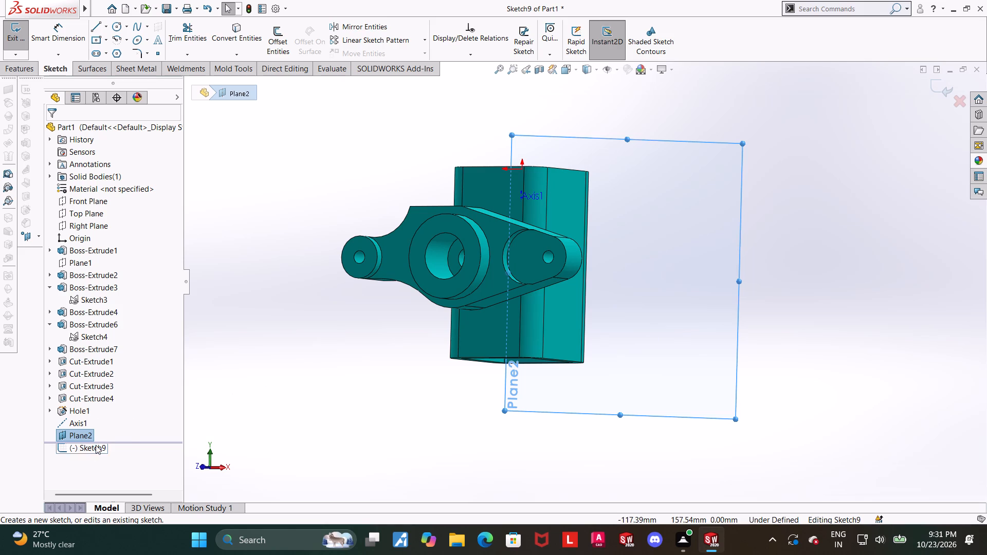
pyautogui.click(116, 430)
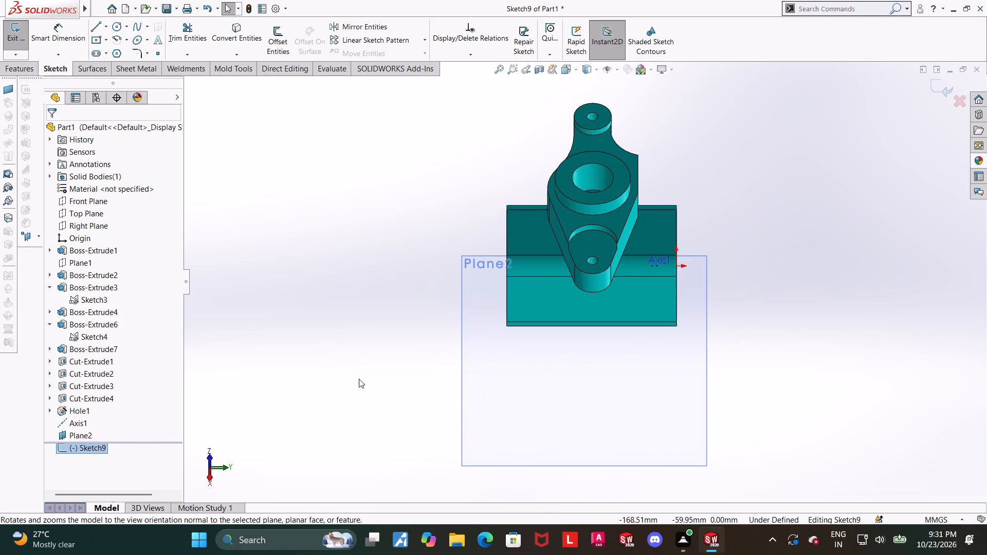
pyautogui.click(325, 230)
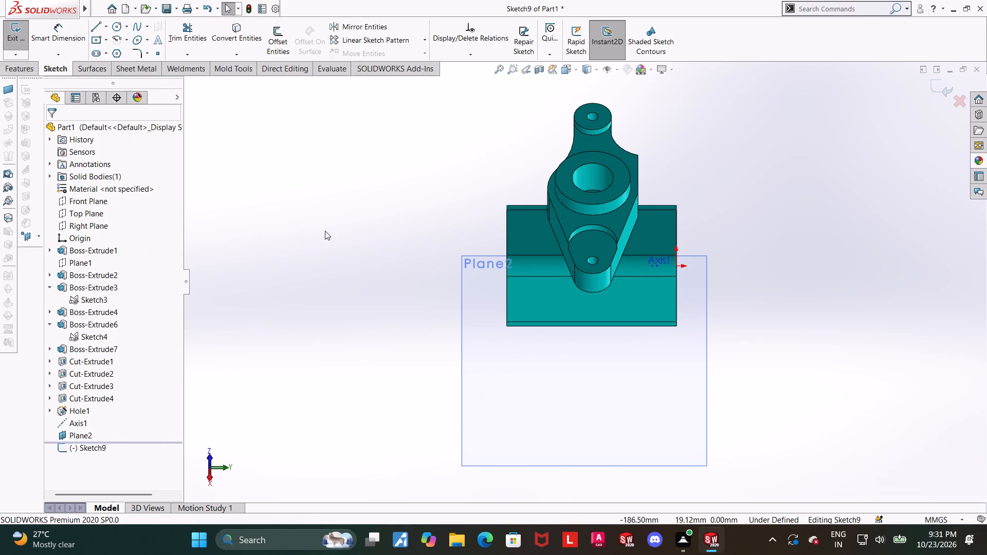
# Examine how the 45-degree sketch plane sits relative to the block and the arm.
pyautogui.scroll(1, 533, 308)
pyautogui.moveTo(566, 275); pyautogui.dragTo(575, 488, button='middle')
pyautogui.moveTo(686, 209); pyautogui.dragTo(686, 234, button='middle')
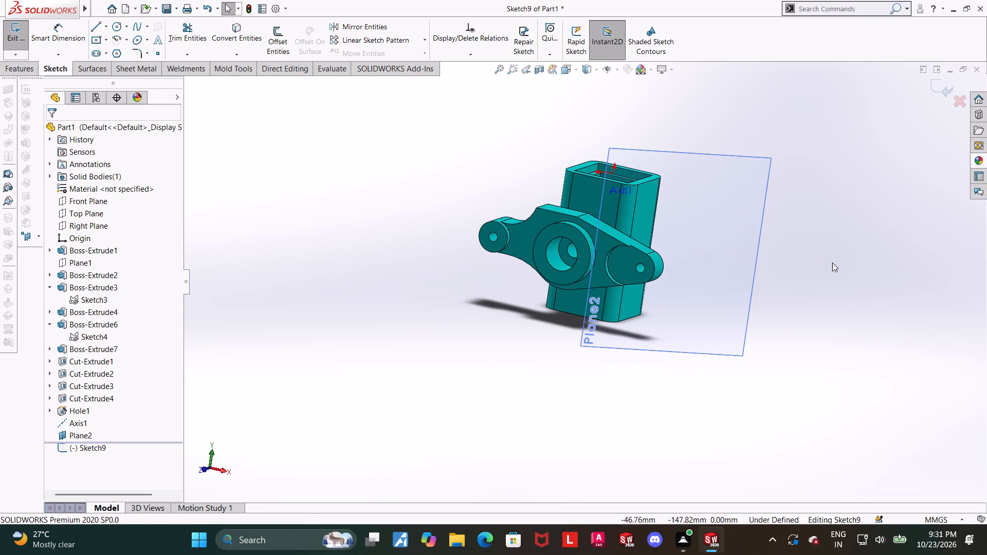
pyautogui.click(832, 263)
pyautogui.click(730, 223)
pyautogui.click(841, 210)
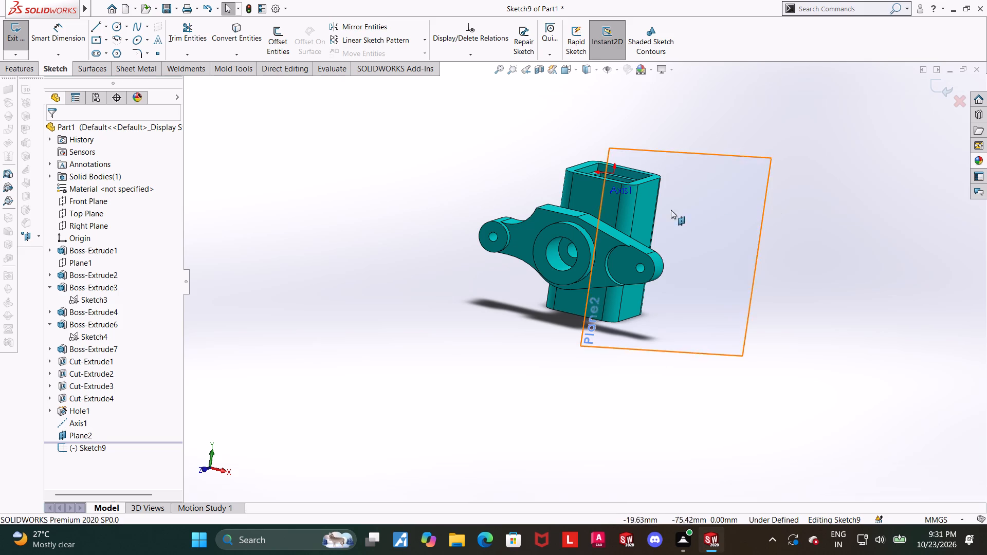
pyautogui.rightClick(663, 210)
pyautogui.click(986, 287)
pyautogui.click(714, 244)
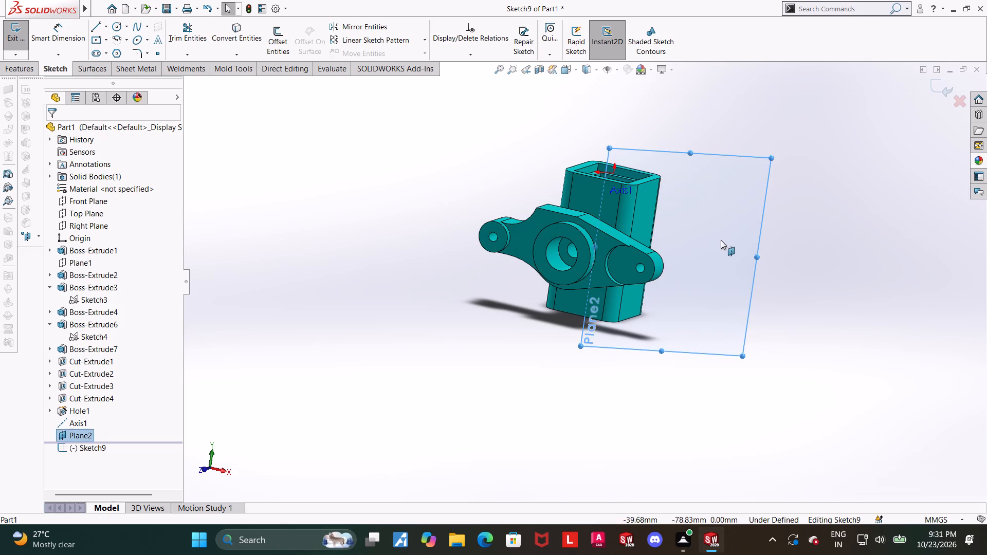
pyautogui.press('Escape')
# Normal to the 45-degree plane, sketch a U from the block's corner: line about 15 mm, tangent arc about 6.7 mm radius, parallel line ending over the block.
pyautogui.click(96, 447)
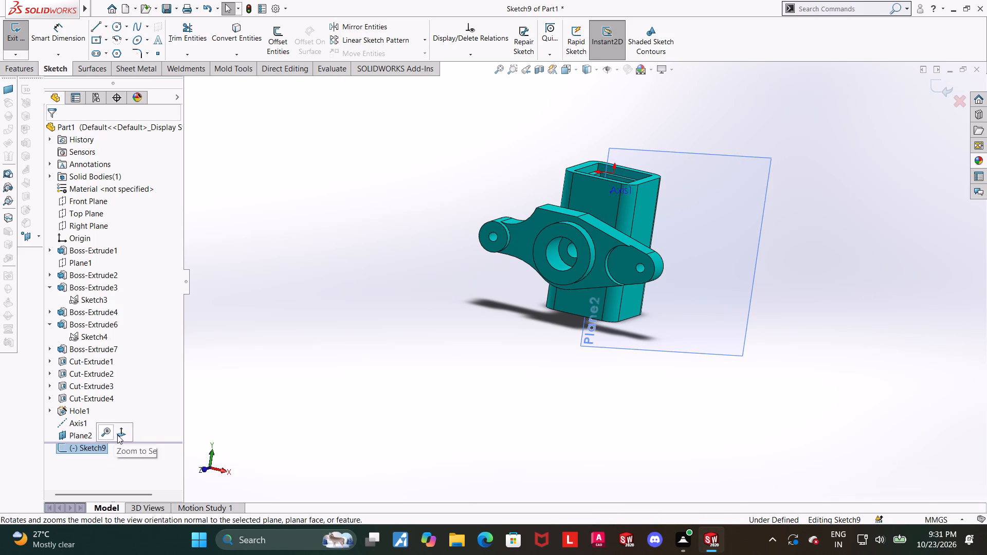
pyautogui.click(117, 435)
pyautogui.scroll(3, 531, 458)
pyautogui.scroll(-4, 630, 311)
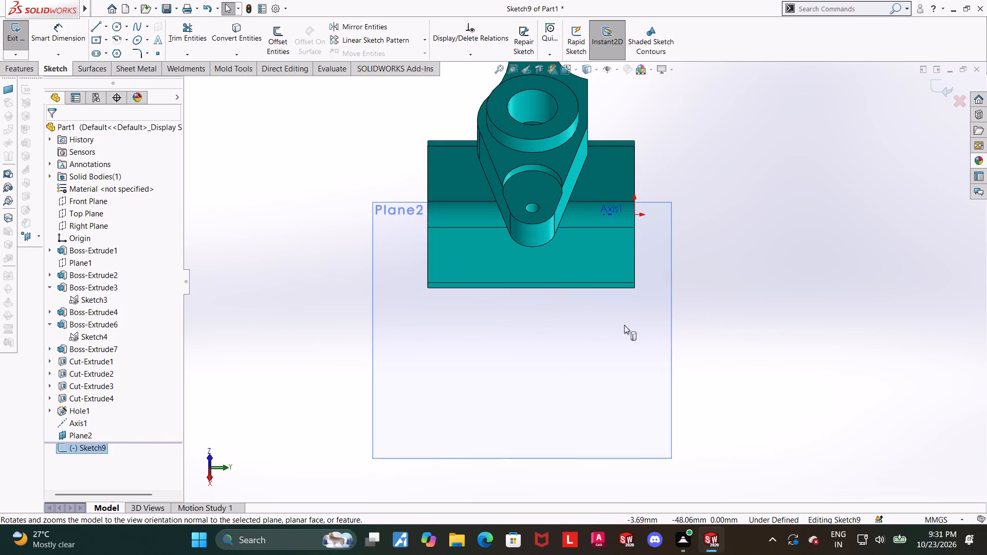
pyautogui.scroll(-2, 515, 234)
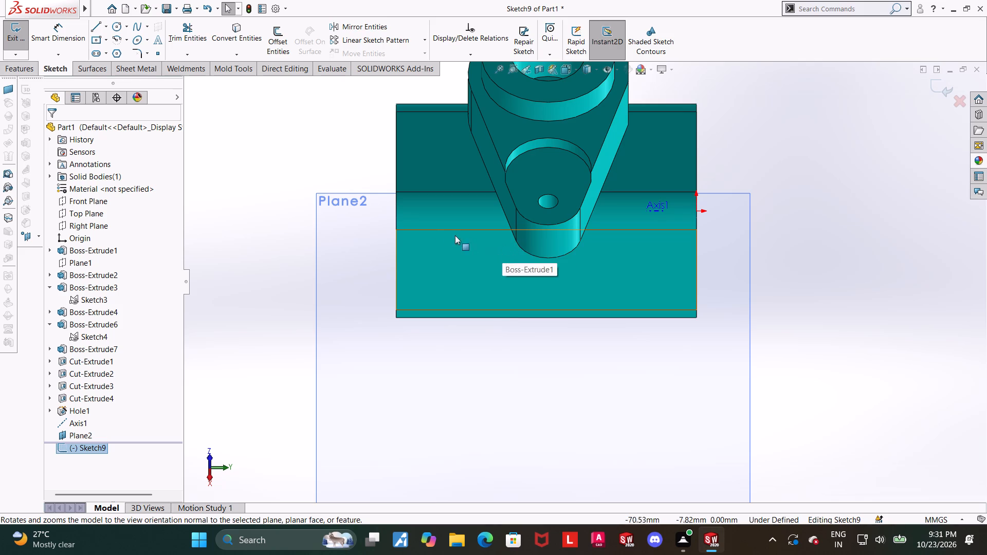
pyautogui.click(100, 26)
pyautogui.scroll(-2, 468, 318)
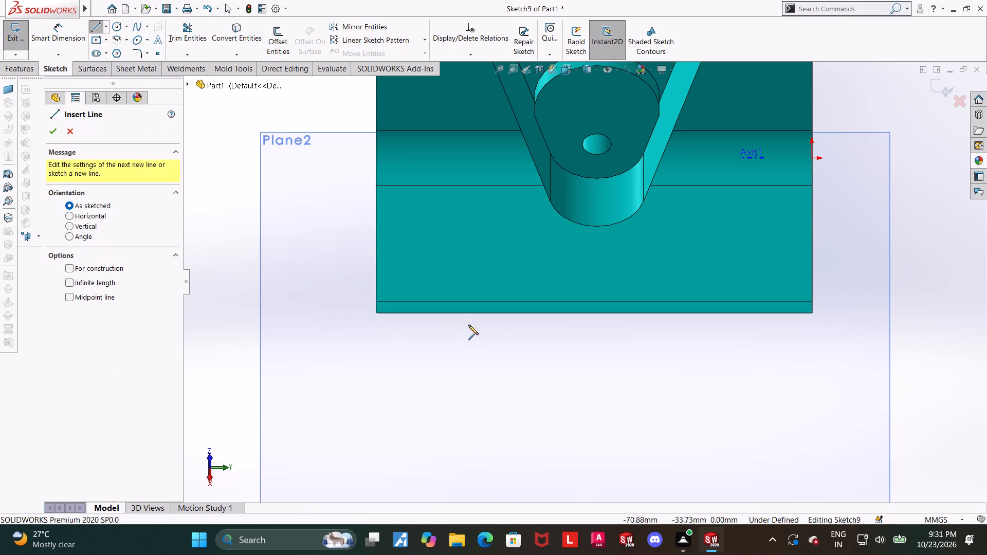
pyautogui.click(376, 313)
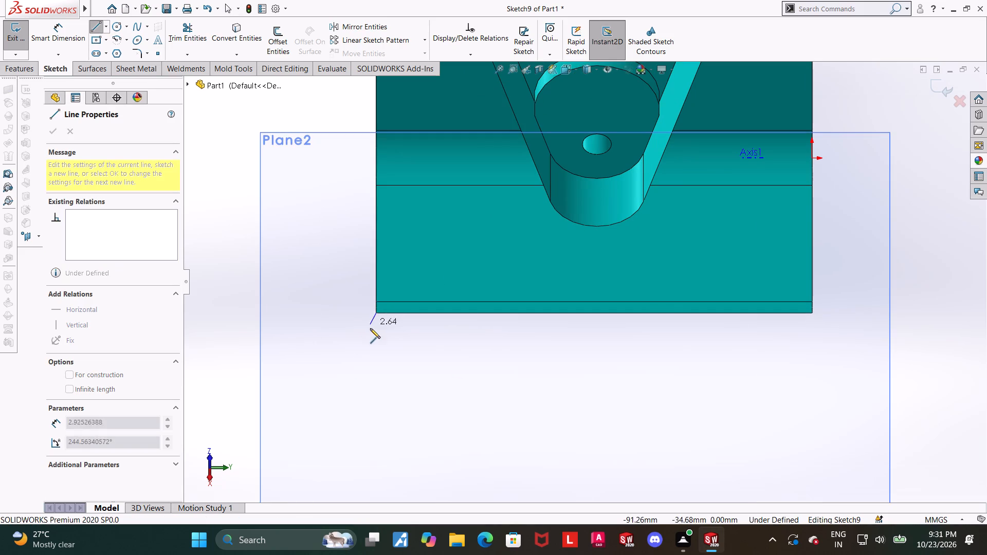
pyautogui.click(375, 387)
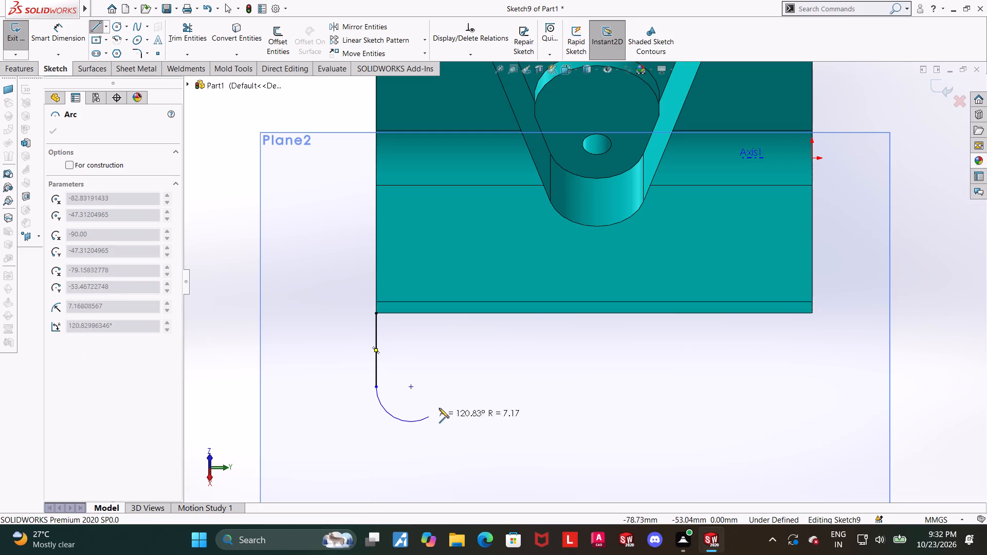
pyautogui.click(442, 385)
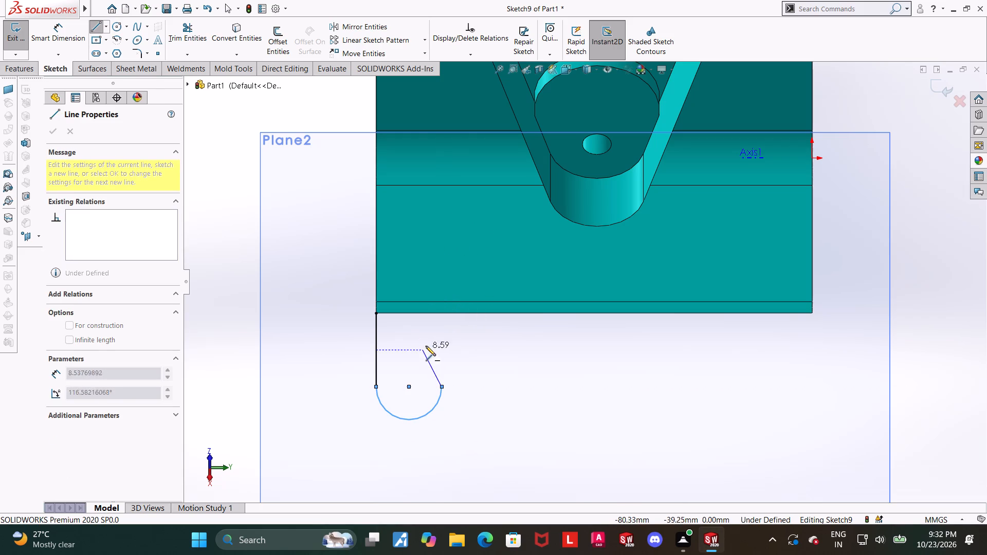
pyautogui.click(440, 282)
pyautogui.press('Escape')
pyautogui.press('Escape')
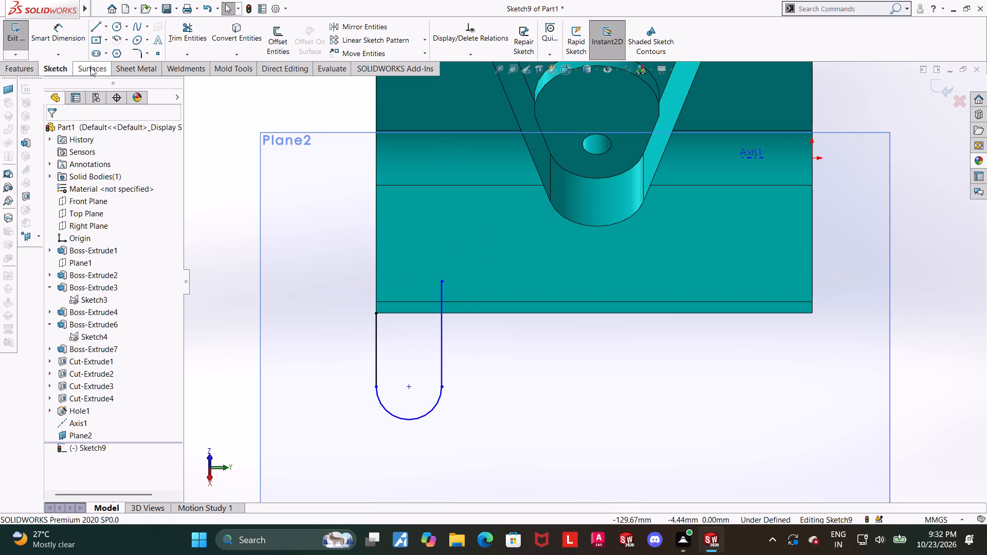
# Dimension the U-profile's arc to a radius of 7.5 mm.
pyautogui.click(71, 45)
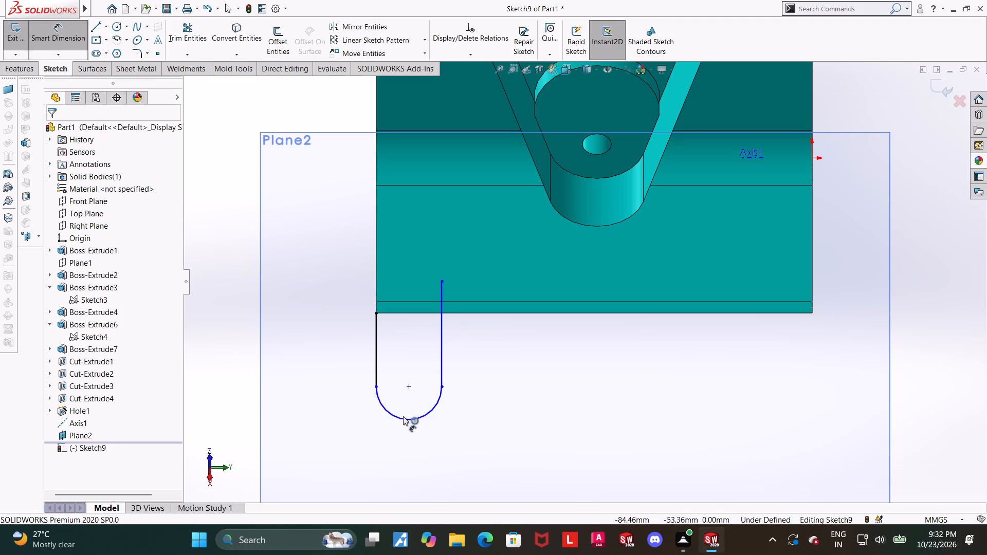
pyautogui.click(404, 418)
pyautogui.click(407, 441)
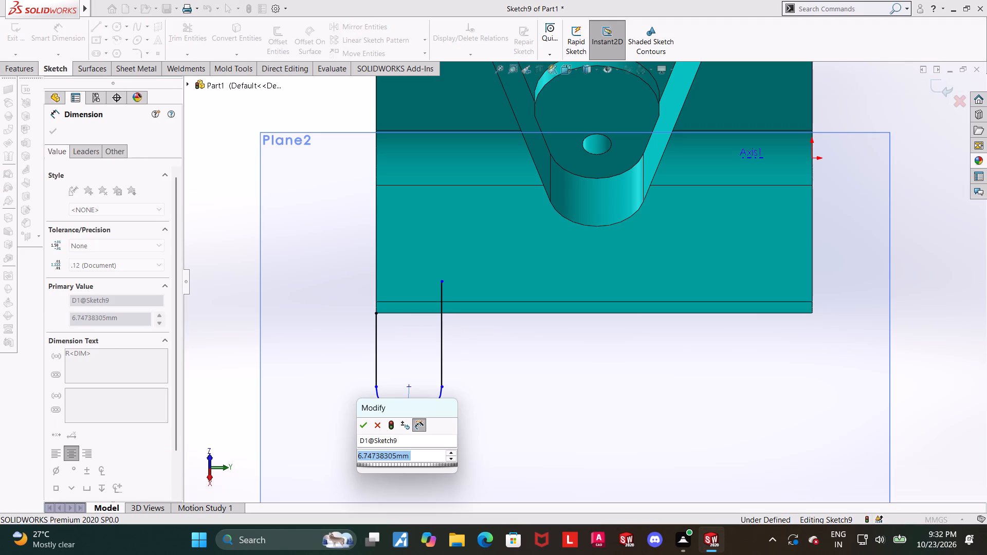
pyautogui.write('7.5')
pyautogui.press('Return')
pyautogui.press('Escape')
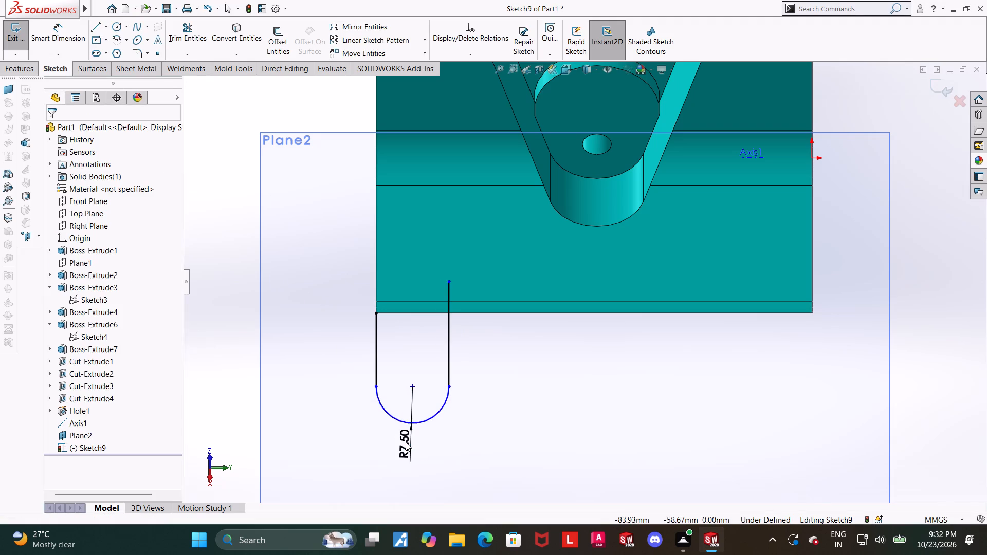
pyautogui.click(542, 429)
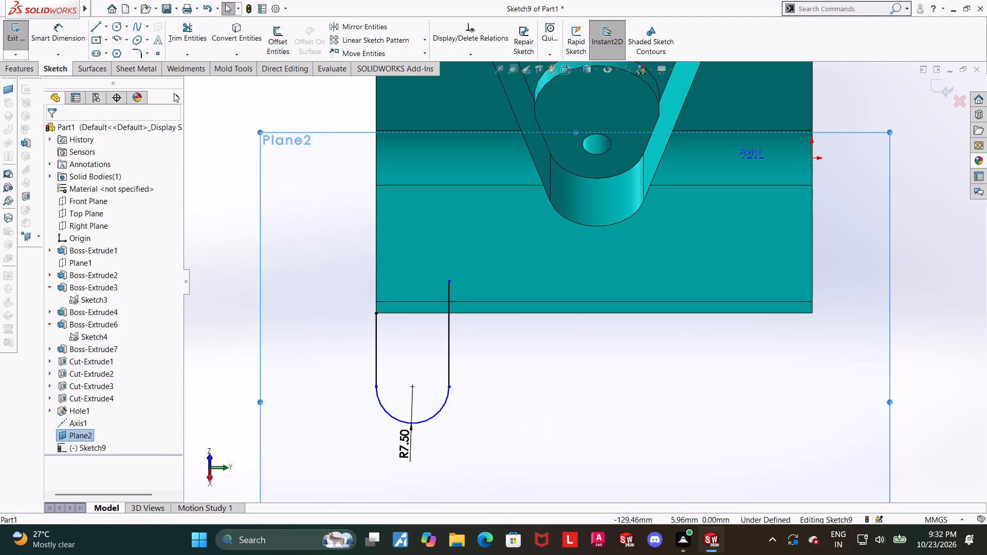
# Sketch a circle centred on the U-profile's arc centre and dimension its diameter to 8 mm.
pyautogui.click(118, 25)
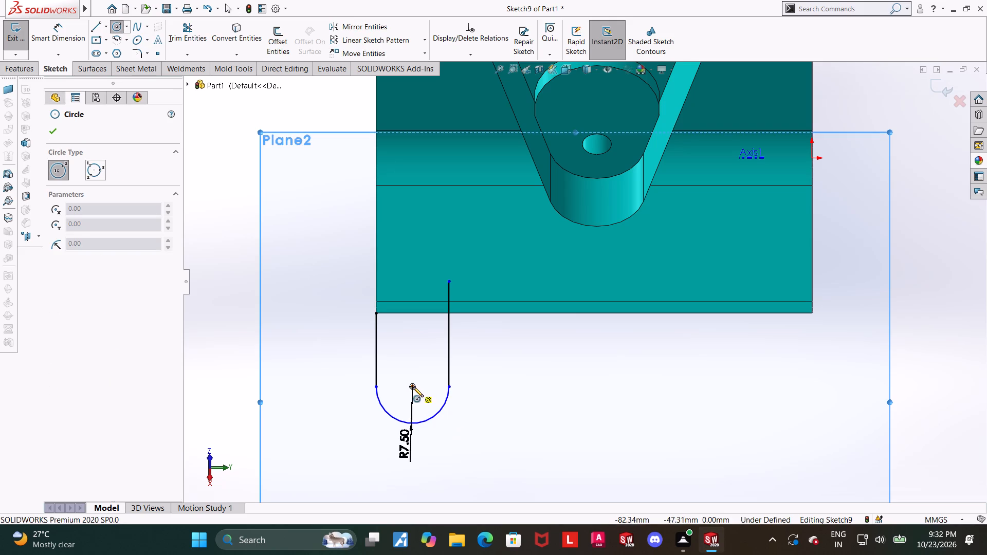
pyautogui.click(413, 387)
pyautogui.click(424, 382)
pyautogui.press('Escape')
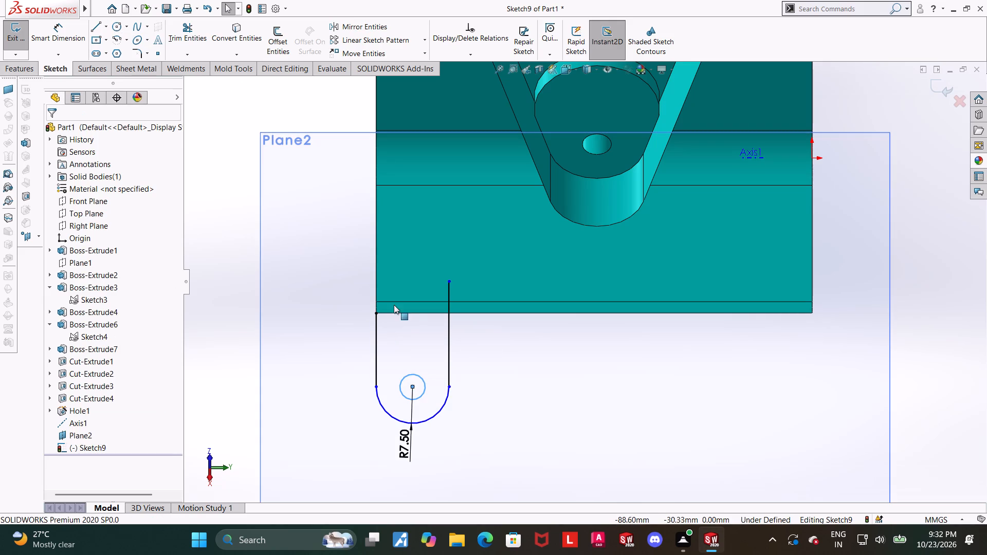
pyautogui.click(79, 32)
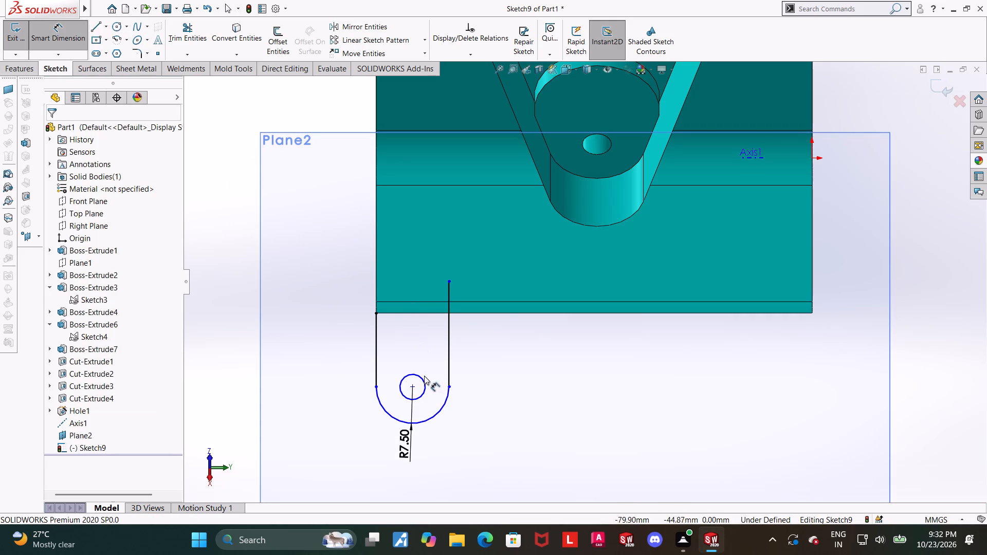
pyautogui.click(423, 377)
pyautogui.click(520, 391)
pyautogui.press('8')
pyautogui.press('Return')
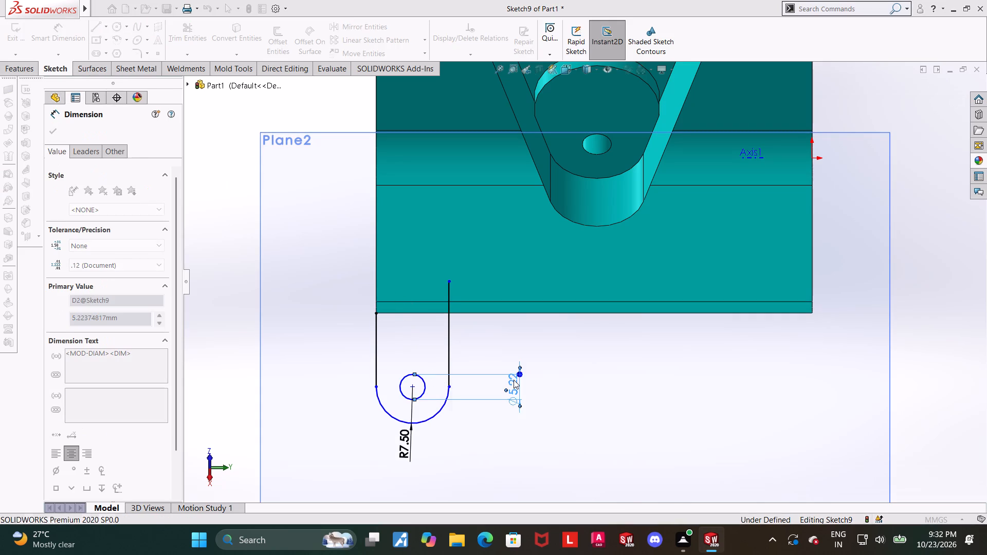
pyautogui.press('Escape')
pyautogui.click(568, 410)
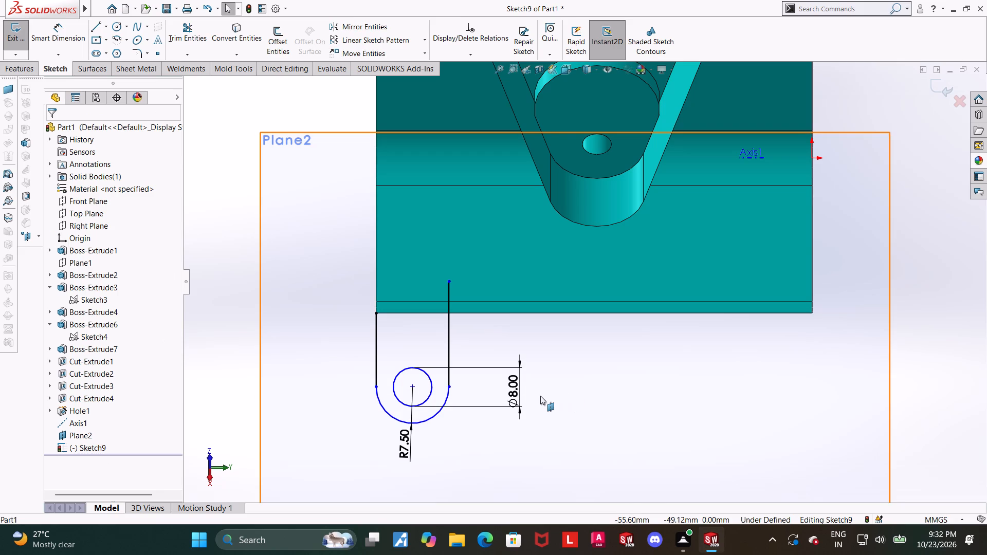
pyautogui.click(612, 416)
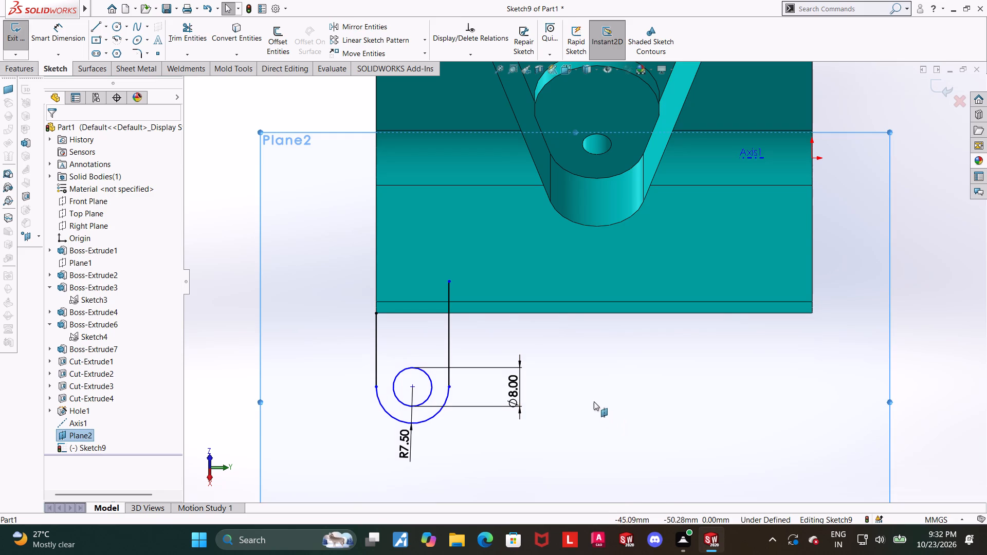
pyautogui.click(610, 412)
# Draw two vertical lines, about 9 mm and 10 mm long, from opposite sides of the 8 mm circle out past the outer arc.
pyautogui.scroll(1, 553, 397)
pyautogui.scroll(-6, 450, 398)
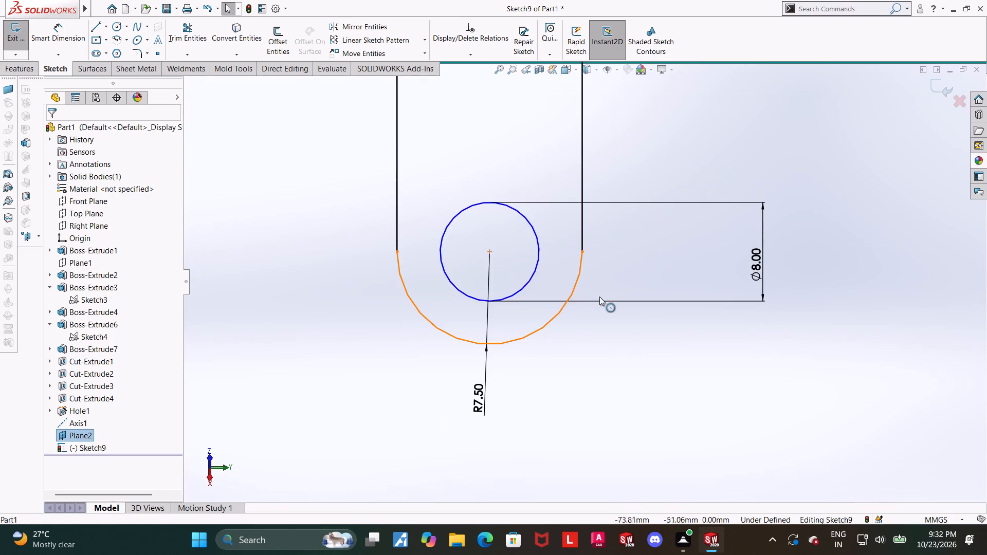
pyautogui.scroll(-2, 586, 325)
pyautogui.press('Escape')
pyautogui.click(99, 22)
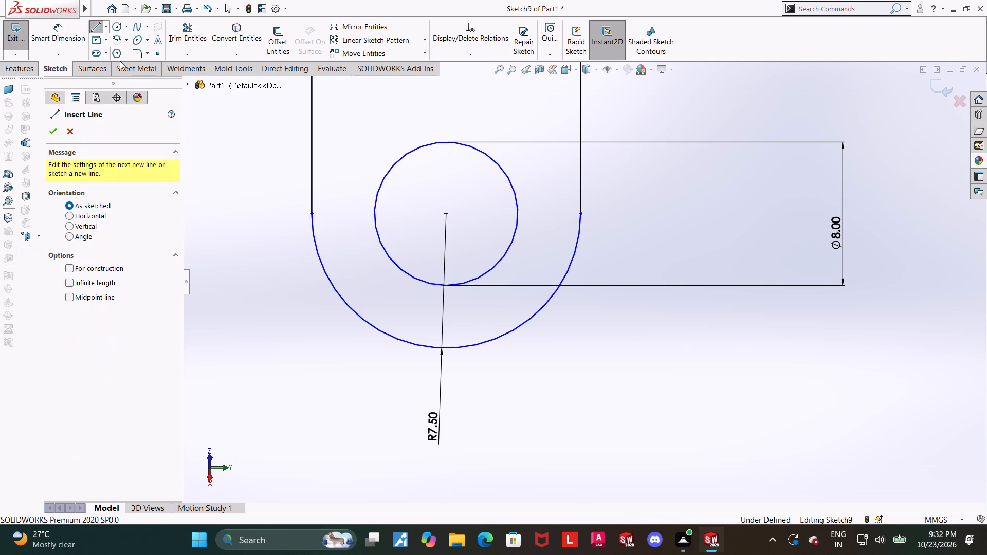
pyautogui.click(375, 212)
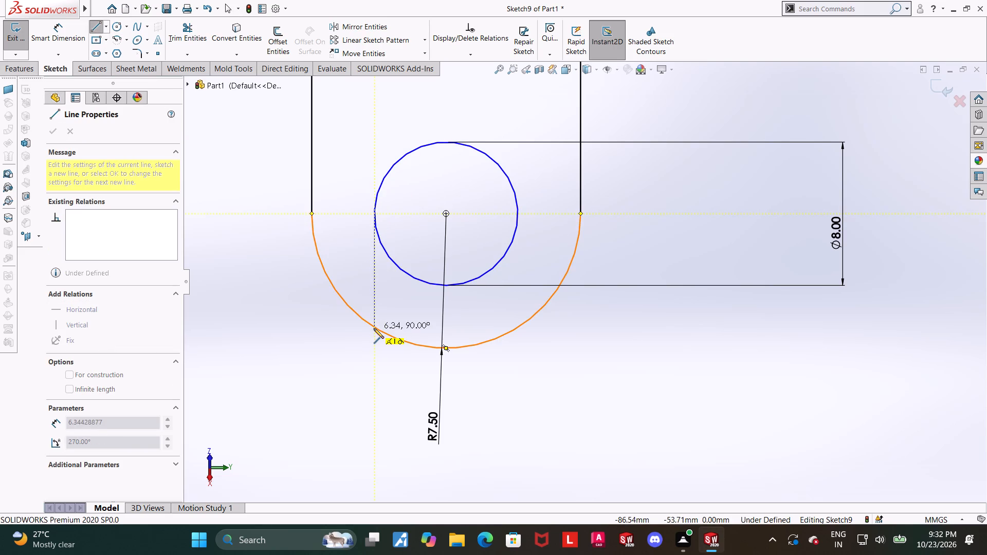
pyautogui.click(374, 374)
pyautogui.press('Escape')
pyautogui.press('Escape')
pyautogui.click(96, 33)
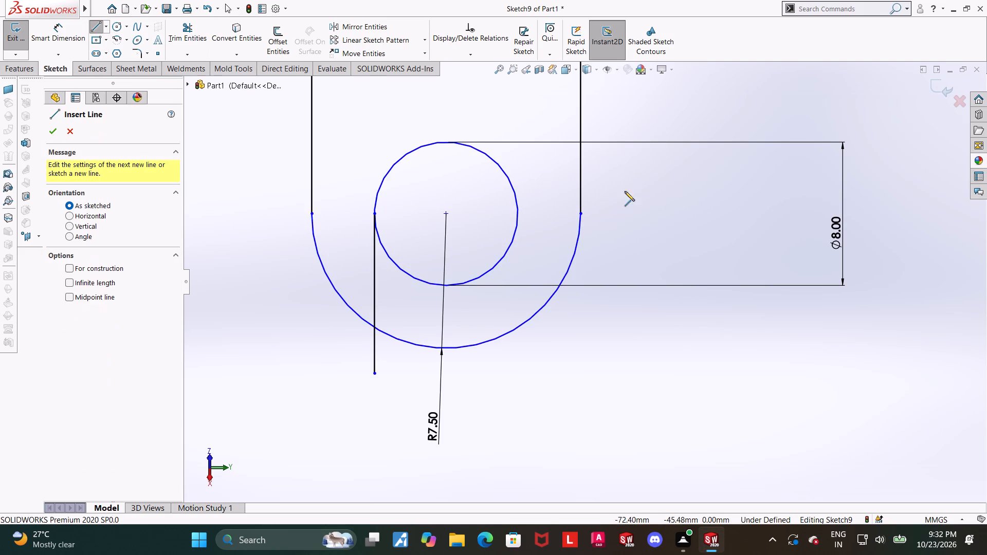
pyautogui.click(518, 212)
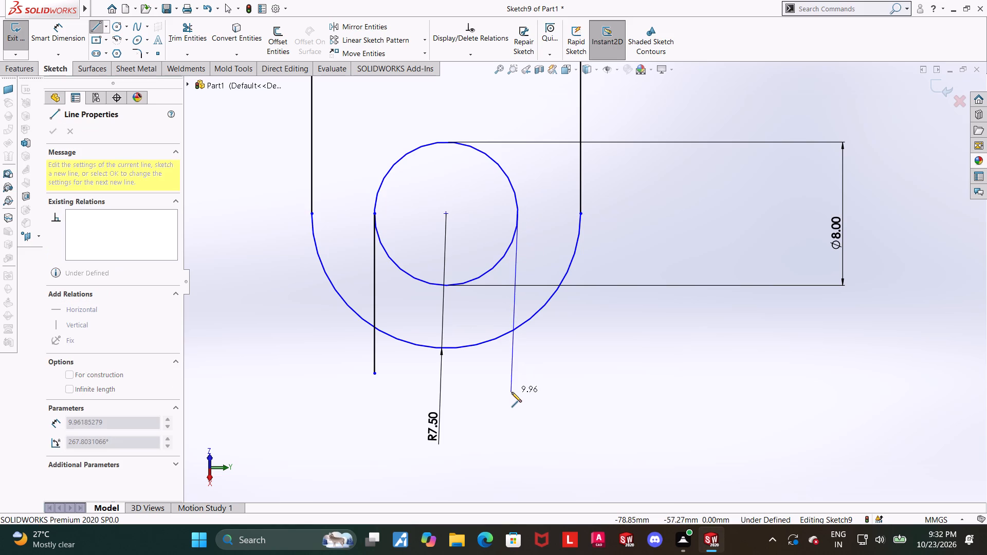
pyautogui.click(518, 389)
pyautogui.press('Escape')
# Apply a vertical relation to the shorter of the two lines running from the circle.
pyautogui.click(375, 350)
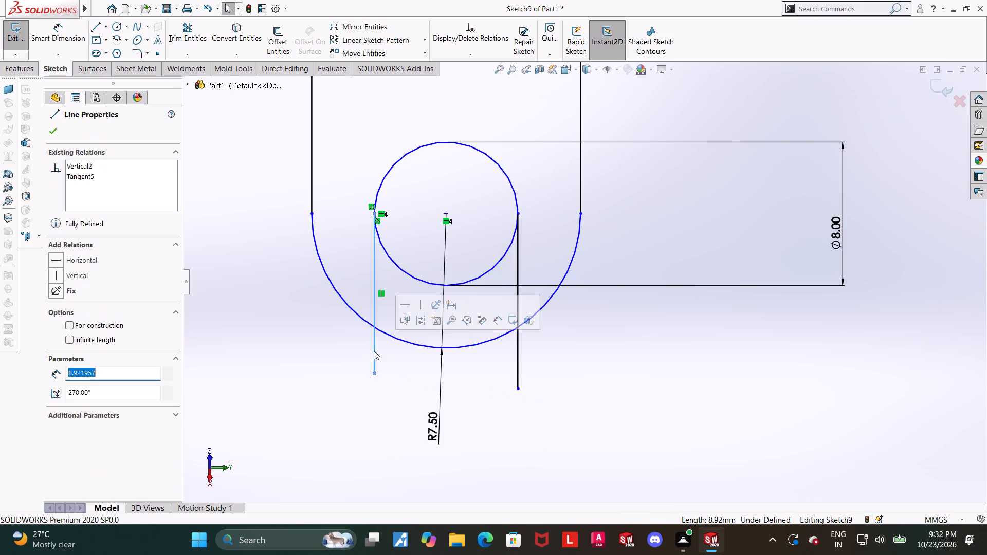
pyautogui.click(418, 306)
pyautogui.click(597, 402)
pyautogui.click(374, 346)
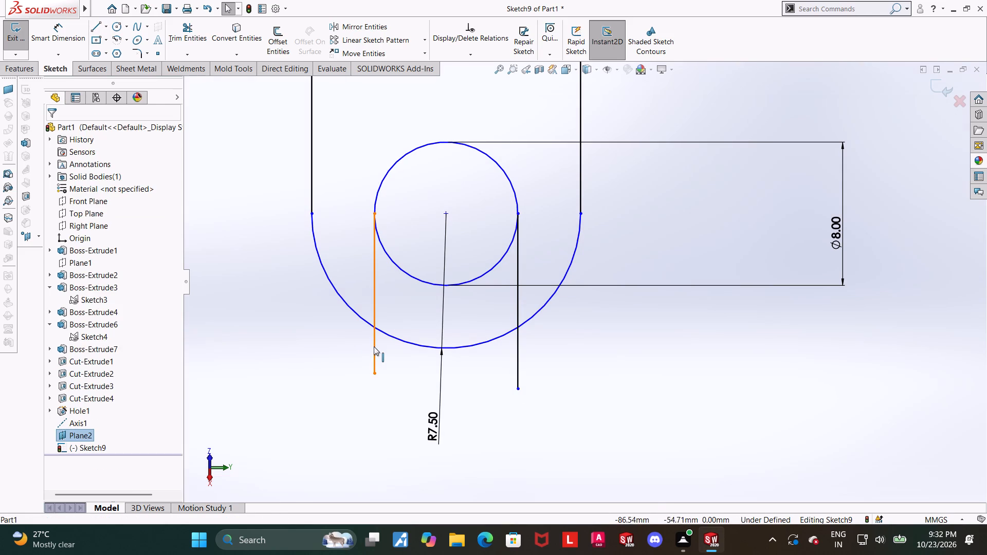
pyautogui.click(678, 412)
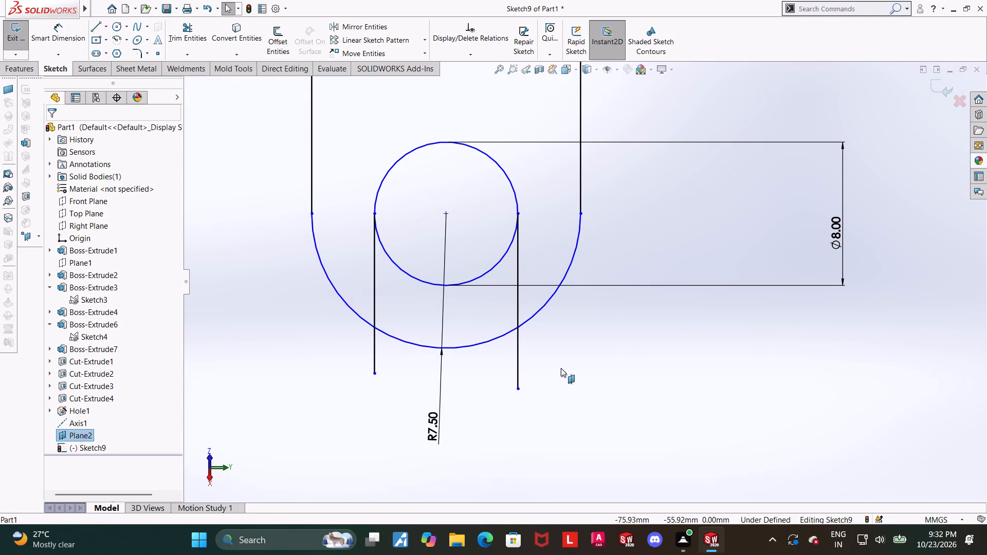
# Trim the line ends beyond the outer arc, the arc between both lines, and the circle's lower half to form an open slot.
pyautogui.click(193, 28)
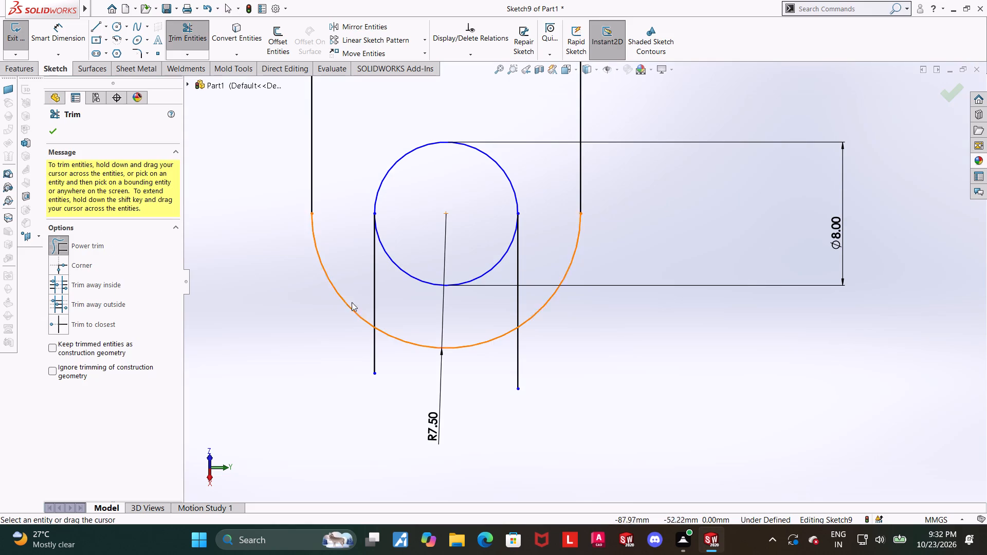
pyautogui.moveTo(384, 366); pyautogui.dragTo(341, 352)
pyautogui.moveTo(533, 358); pyautogui.dragTo(502, 359)
pyautogui.moveTo(495, 365); pyautogui.dragTo(488, 315)
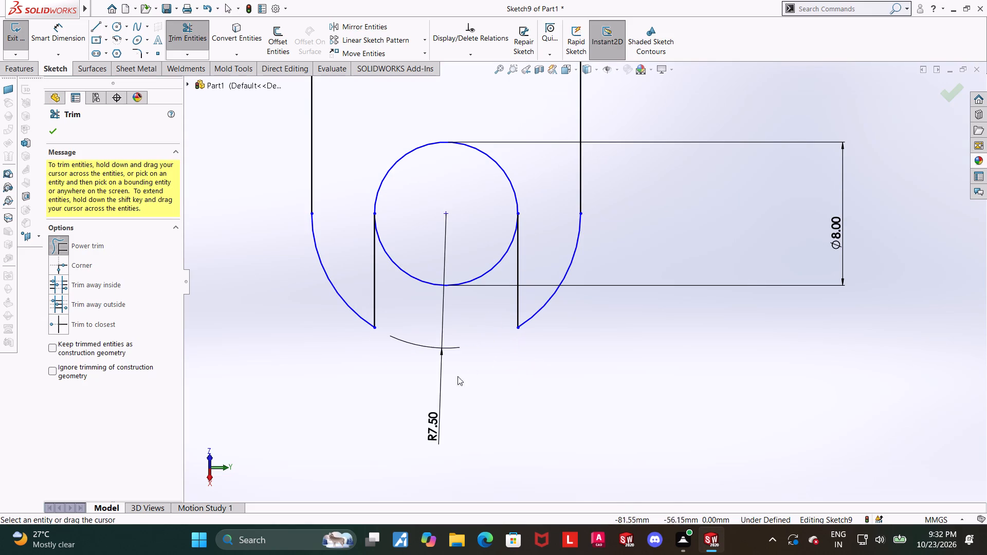
pyautogui.moveTo(418, 377); pyautogui.dragTo(418, 331)
pyautogui.moveTo(427, 295); pyautogui.dragTo(421, 252)
pyautogui.scroll(4, 476, 305)
pyautogui.scroll(2, 664, 301)
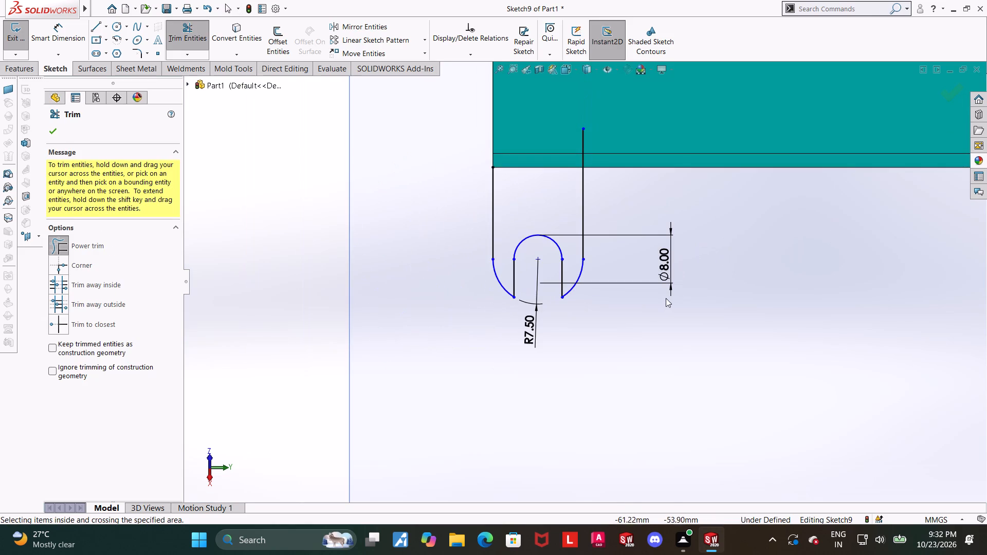
pyautogui.press('Escape')
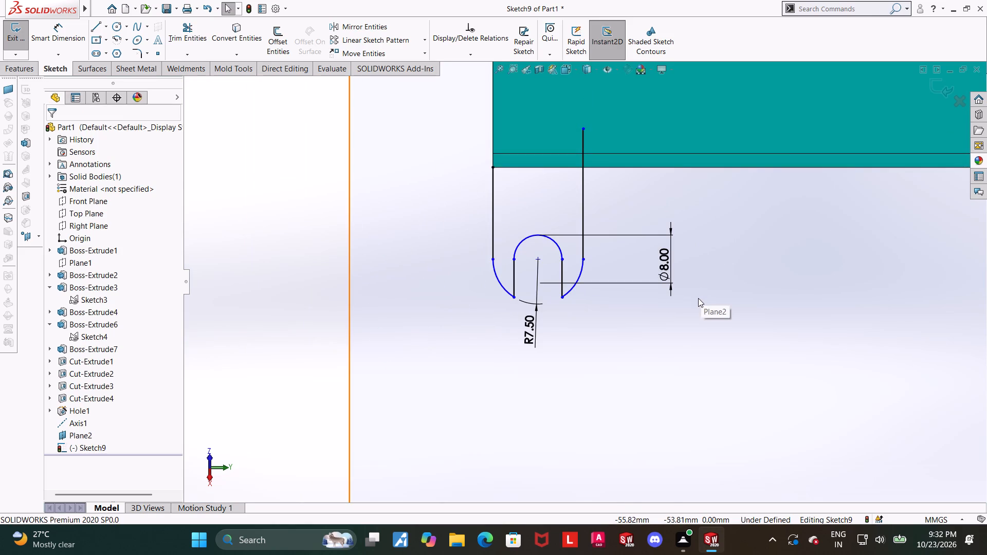
# Close the lug profile with a 15 mm horizontal line from the longer side's free end and a vertical line down to the opposite side.
pyautogui.scroll(5, 691, 312)
pyautogui.press('Escape')
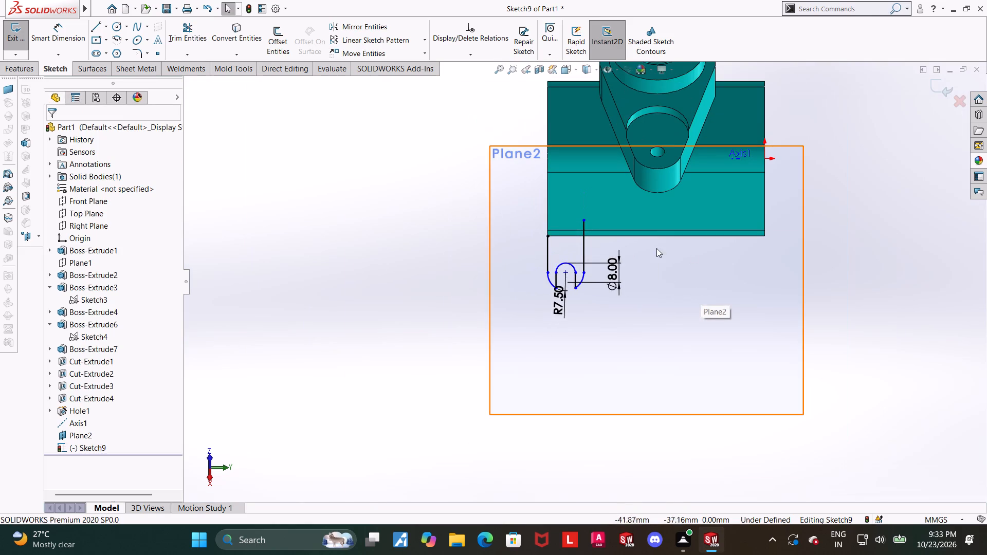
pyautogui.scroll(-2, 650, 248)
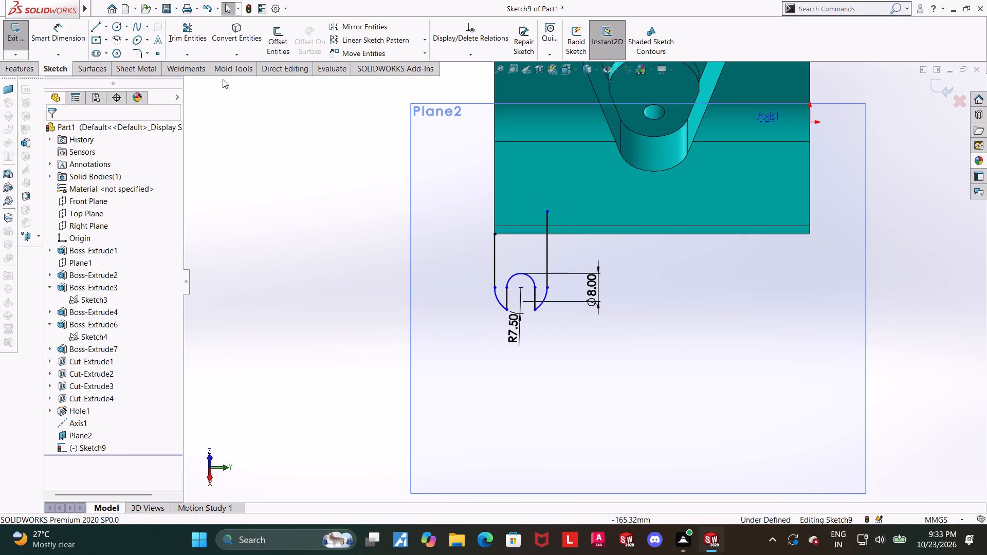
pyautogui.click(94, 22)
pyautogui.click(94, 21)
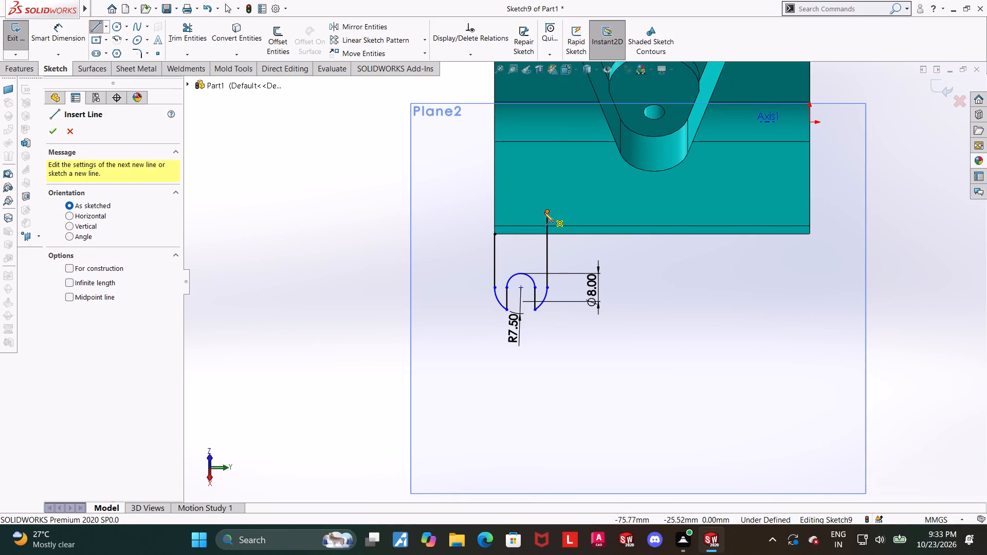
pyautogui.click(547, 211)
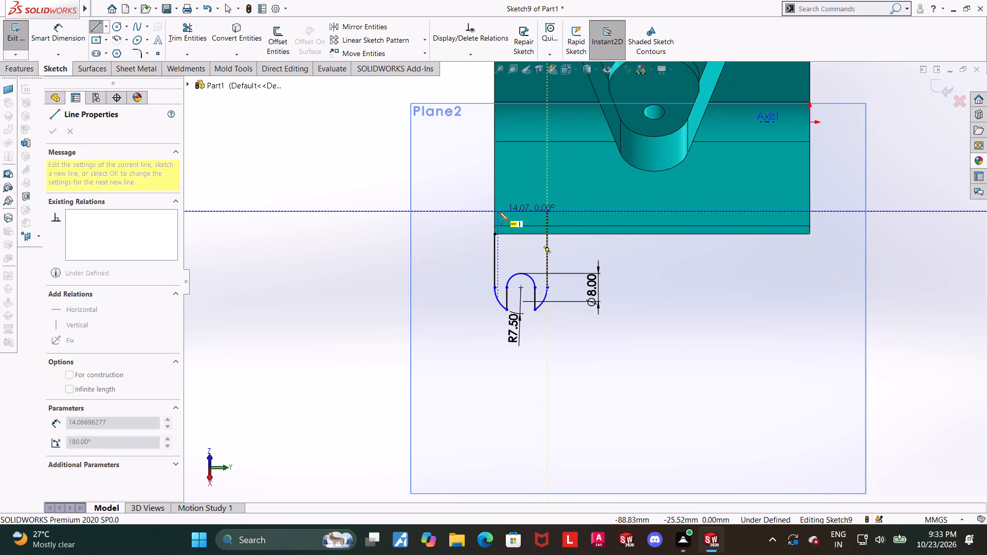
pyautogui.click(496, 212)
pyautogui.click(495, 235)
pyautogui.press('Escape')
pyautogui.press('Escape')
pyautogui.press('Escape')
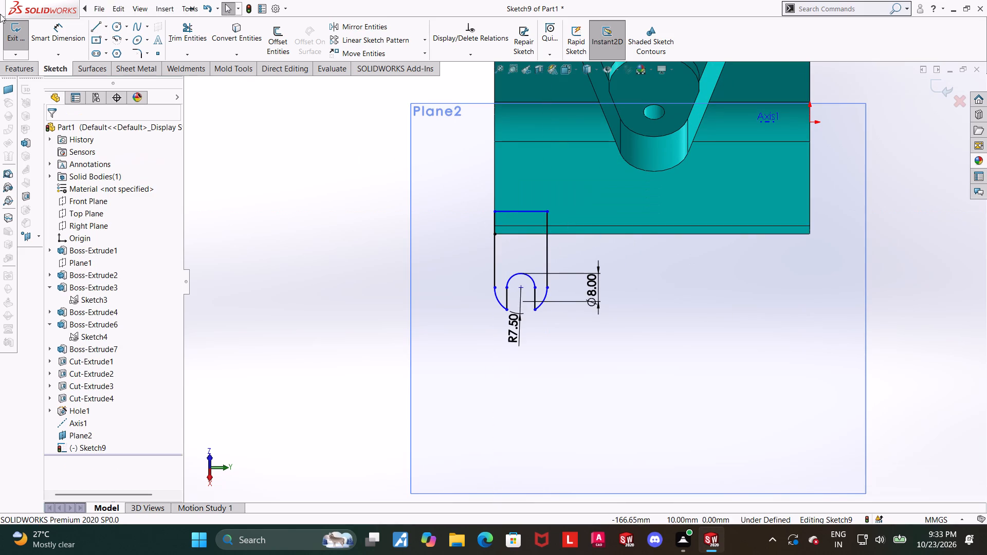
# Dimension the distance between the profile's horizontal closing line and the slot arc's centre to 48 mm.
pyautogui.click(38, 38)
pyautogui.scroll(1, 387, 139)
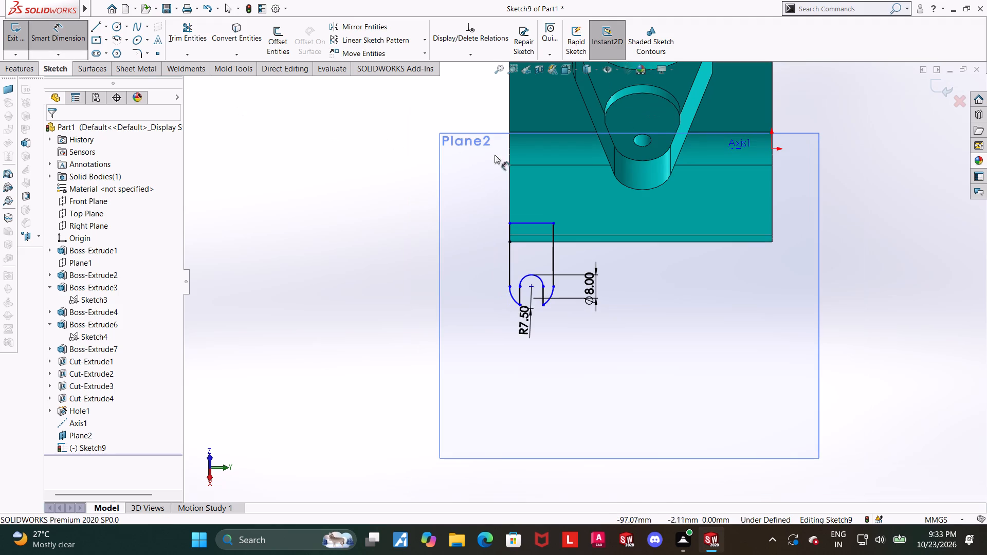
pyautogui.click(529, 226)
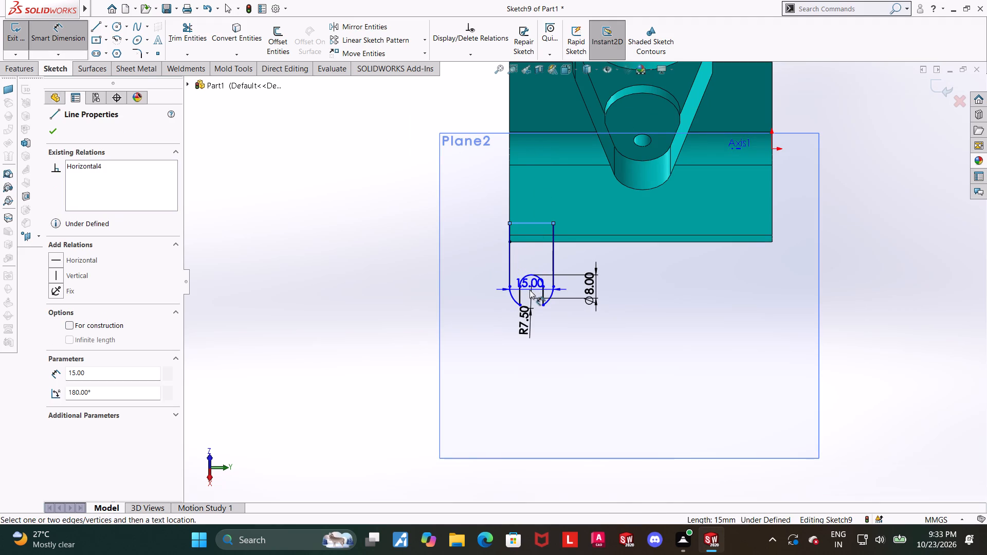
pyautogui.click(530, 288)
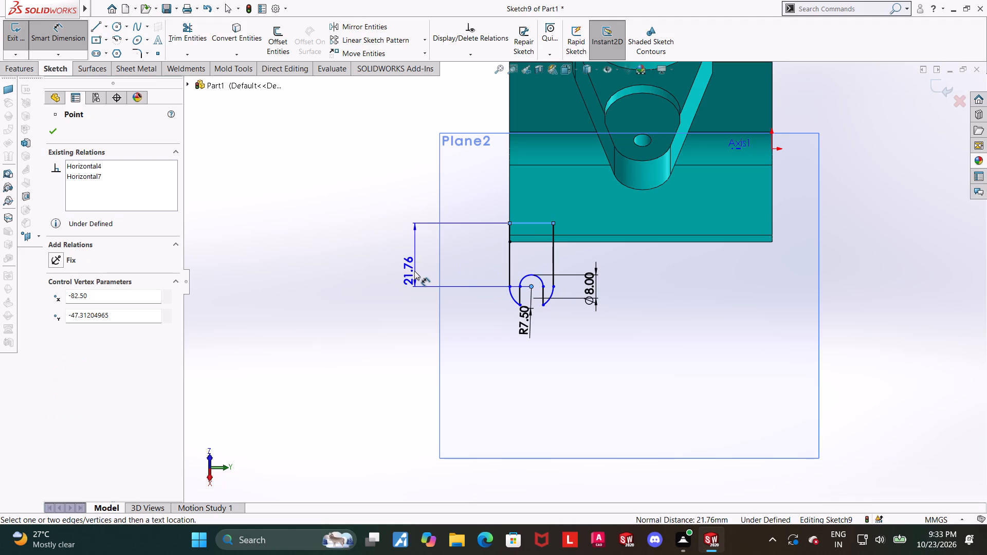
pyautogui.click(414, 271)
pyautogui.press('4')
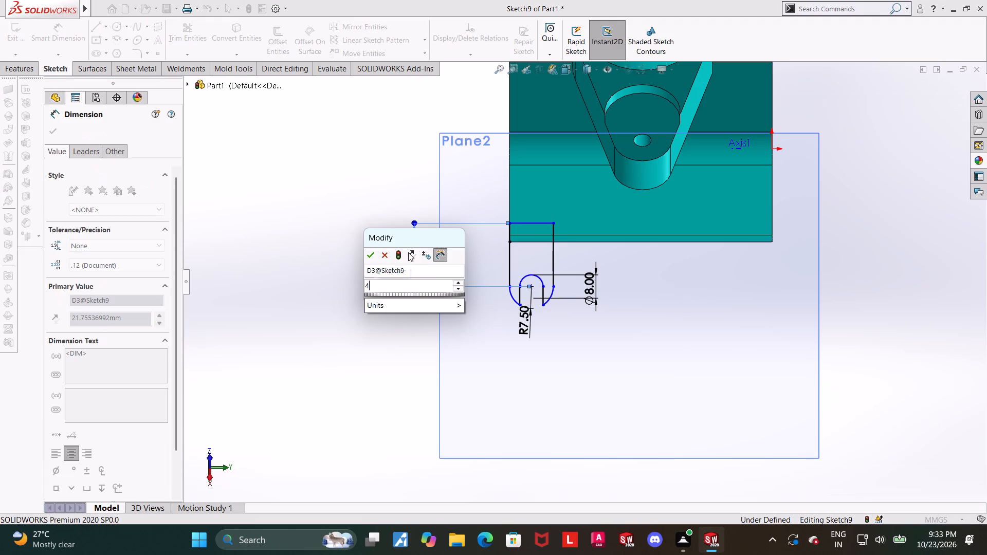
pyautogui.press('8')
pyautogui.press('Return')
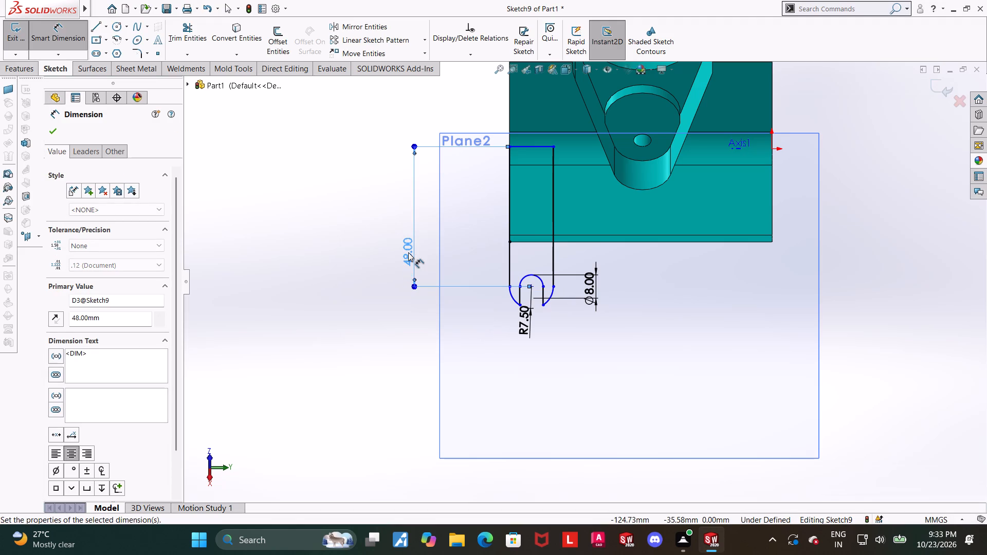
pyautogui.click(940, 316)
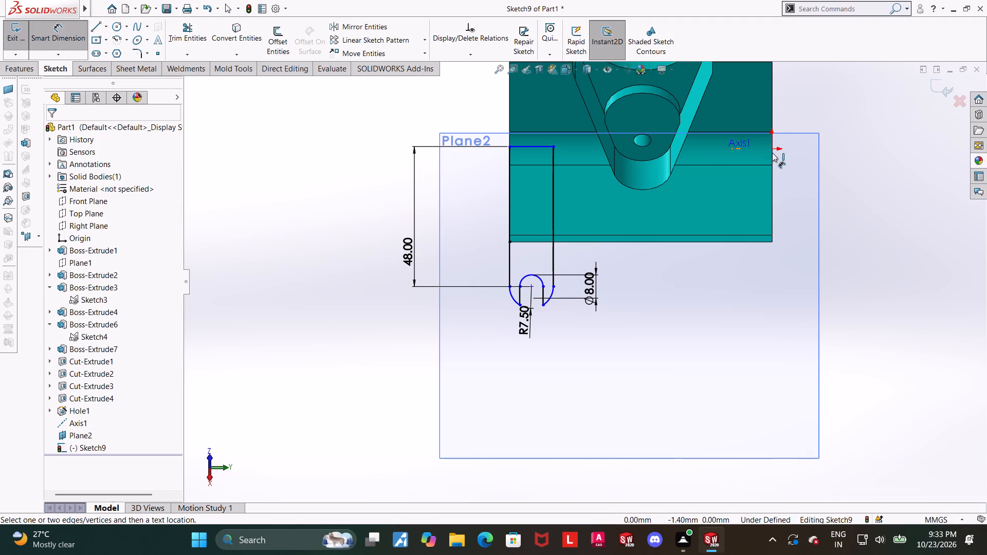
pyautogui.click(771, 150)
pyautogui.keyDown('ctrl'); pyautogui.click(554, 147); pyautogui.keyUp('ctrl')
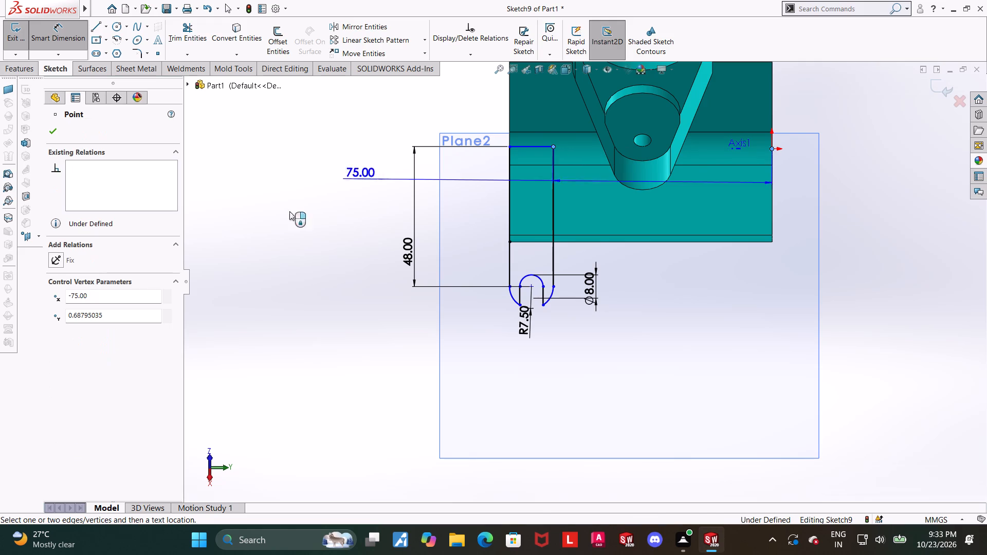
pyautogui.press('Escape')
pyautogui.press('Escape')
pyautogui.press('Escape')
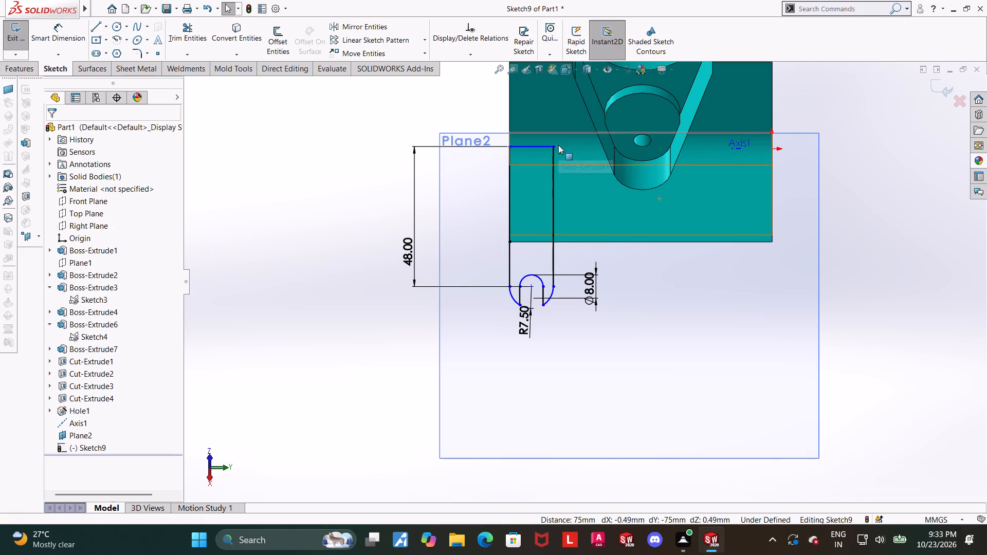
# Apply a horizontal relation between the closing line's inner corner point and the origin.
pyautogui.click(555, 145)
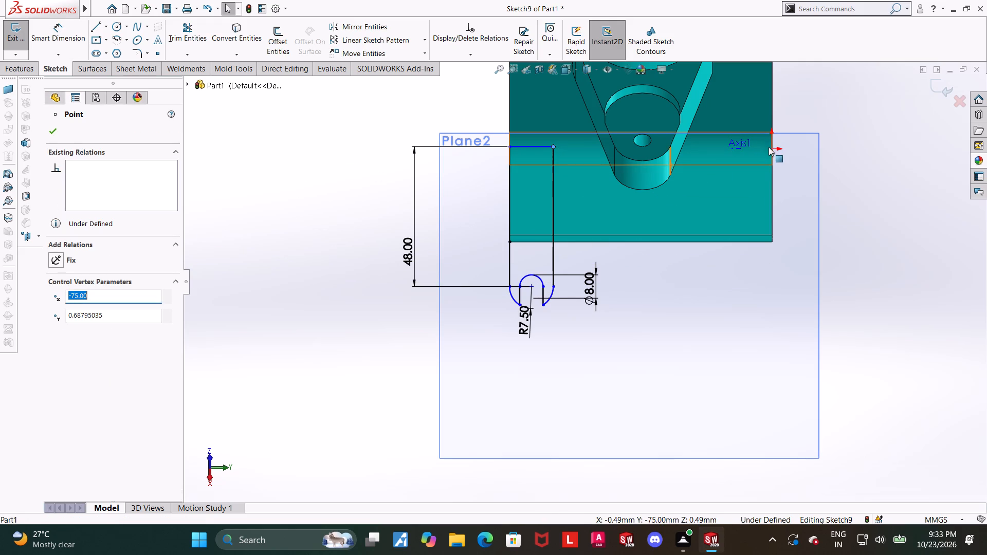
pyautogui.keyDown('ctrl'); pyautogui.click(770, 148); pyautogui.keyUp('ctrl')
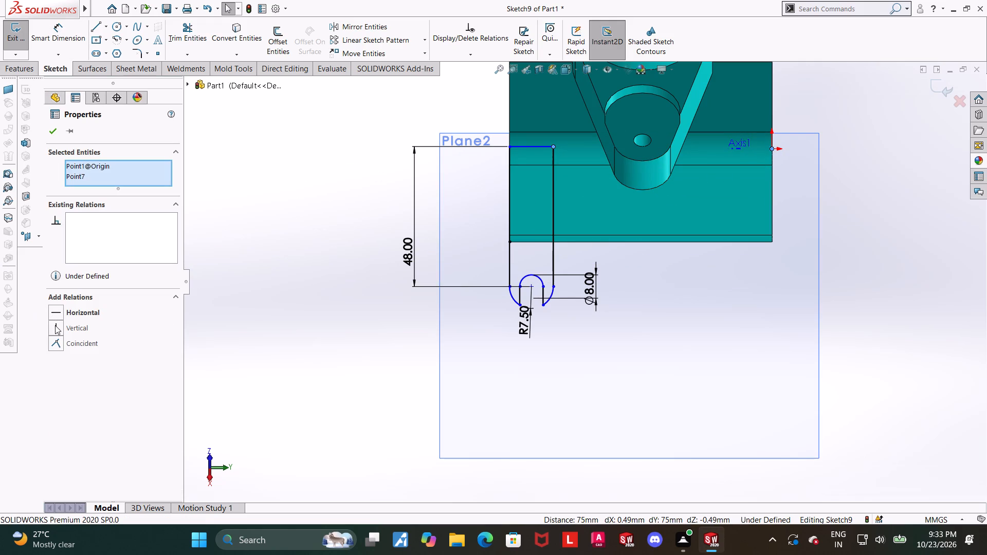
pyautogui.click(54, 309)
pyautogui.click(915, 320)
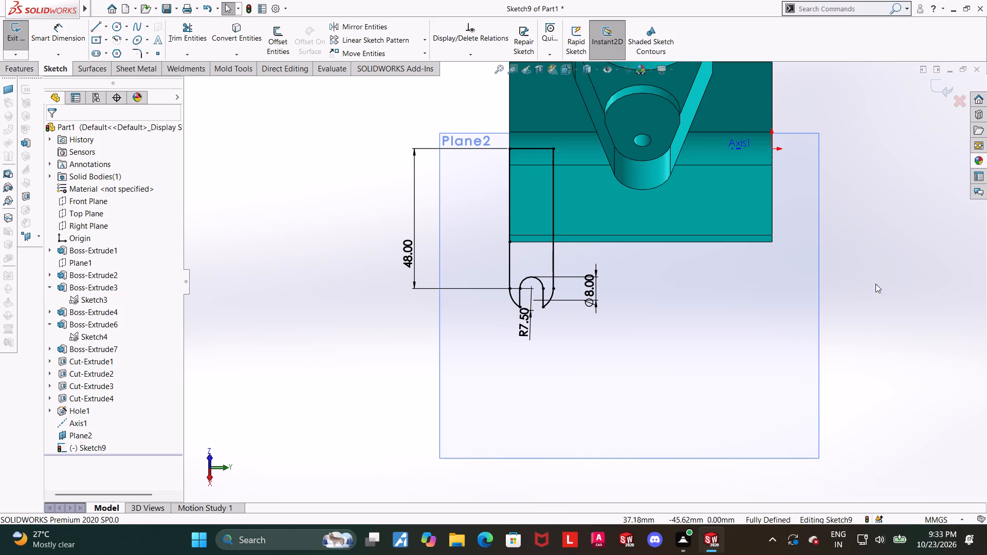
# Examine from several angles how the slotted lug profile sits on the 45-degree plane relative to the hollow block.
pyautogui.scroll(2, 758, 273)
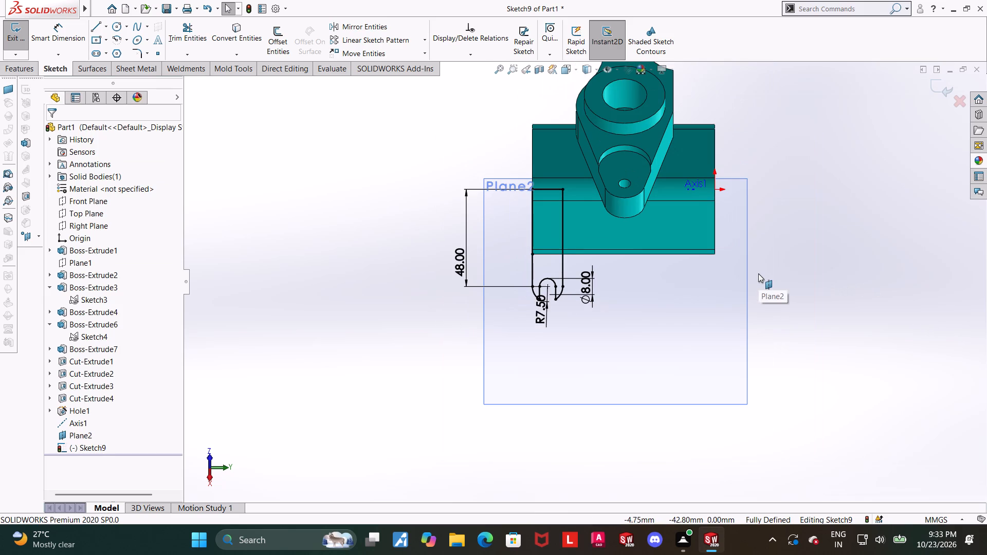
pyautogui.scroll(3, 758, 273)
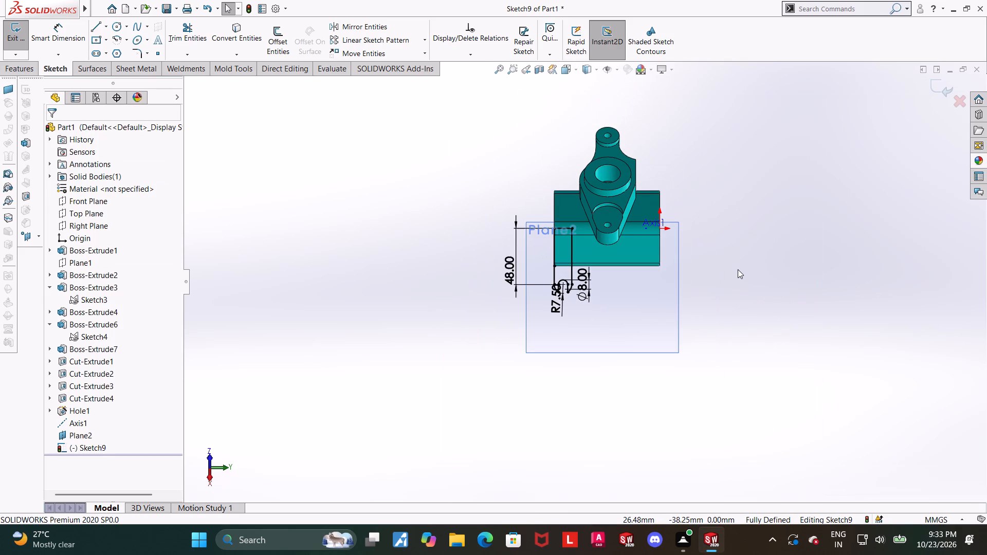
pyautogui.scroll(1, 733, 273)
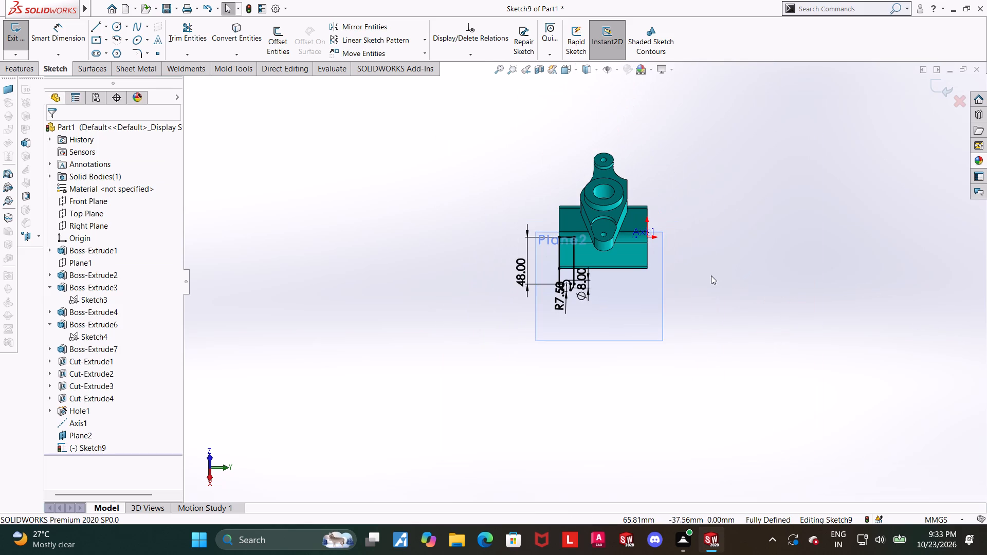
pyautogui.scroll(2, 708, 280)
pyautogui.scroll(-8, 608, 281)
pyautogui.moveTo(570, 274); pyautogui.dragTo(559, 270, button='middle')
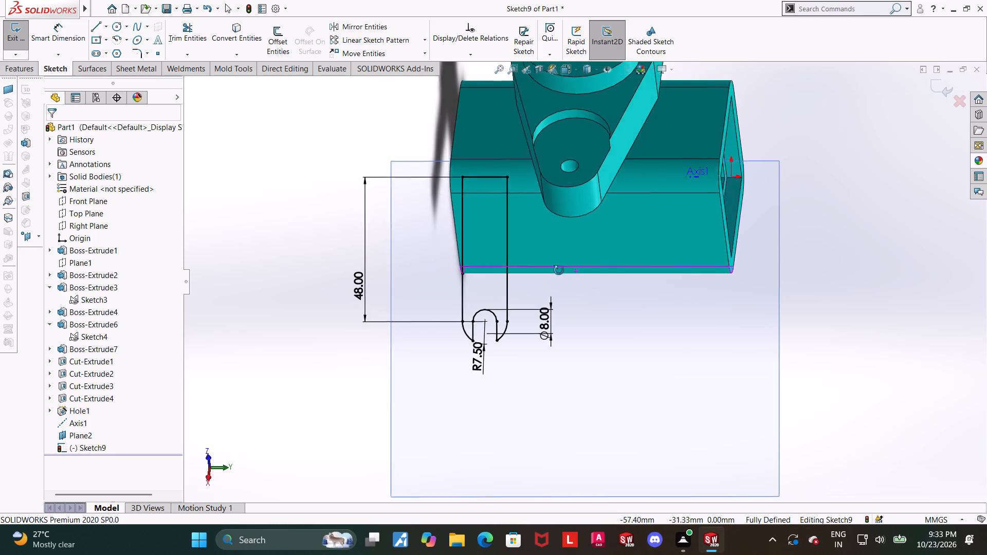
pyautogui.moveTo(559, 270); pyautogui.dragTo(564, 273, button='middle')
pyautogui.scroll(-1, 546, 266)
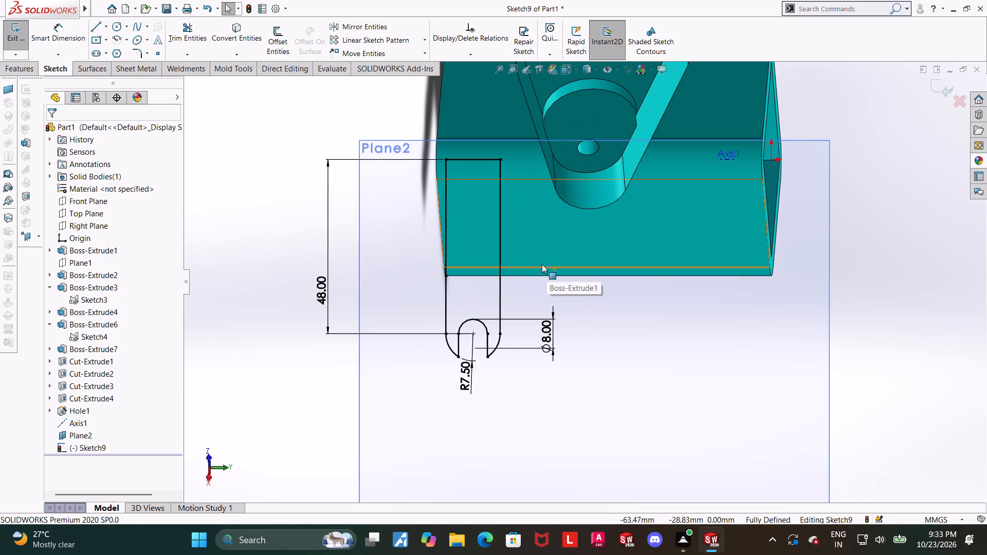
pyautogui.moveTo(542, 264); pyautogui.dragTo(599, 269, button='middle')
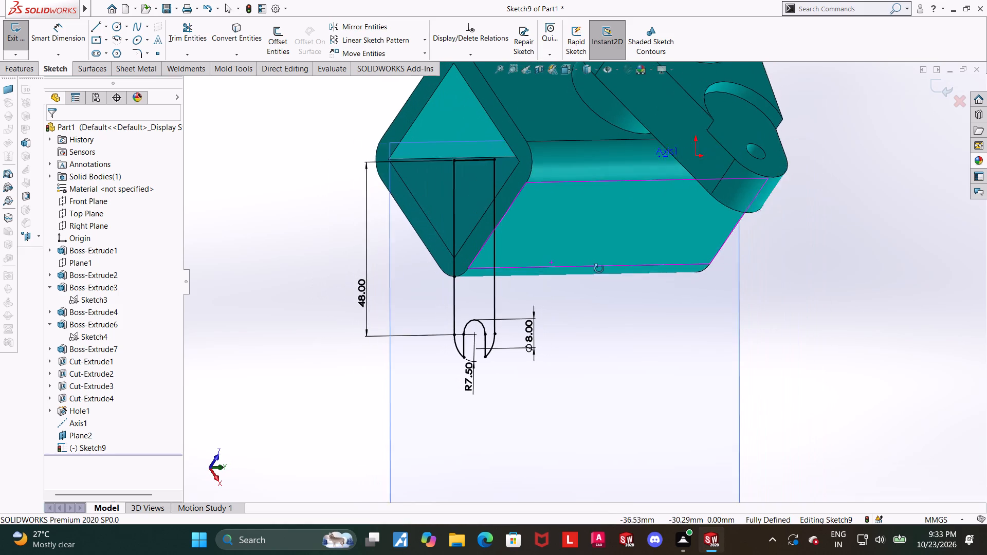
pyautogui.moveTo(599, 269); pyautogui.dragTo(587, 275, button='middle')
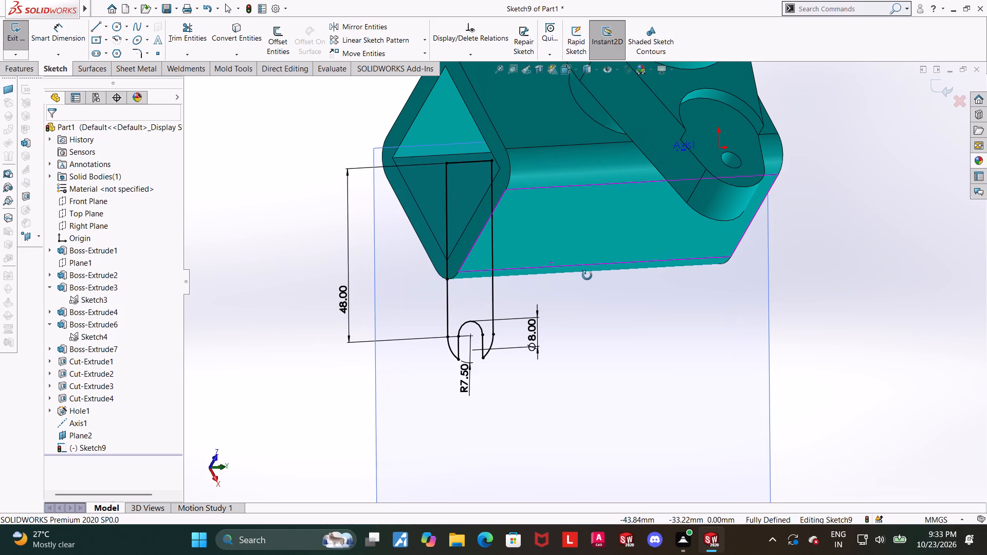
pyautogui.moveTo(587, 275); pyautogui.dragTo(538, 272, button='middle')
pyautogui.scroll(1, 538, 270)
pyautogui.moveTo(632, 277); pyautogui.dragTo(722, 200, button='middle')
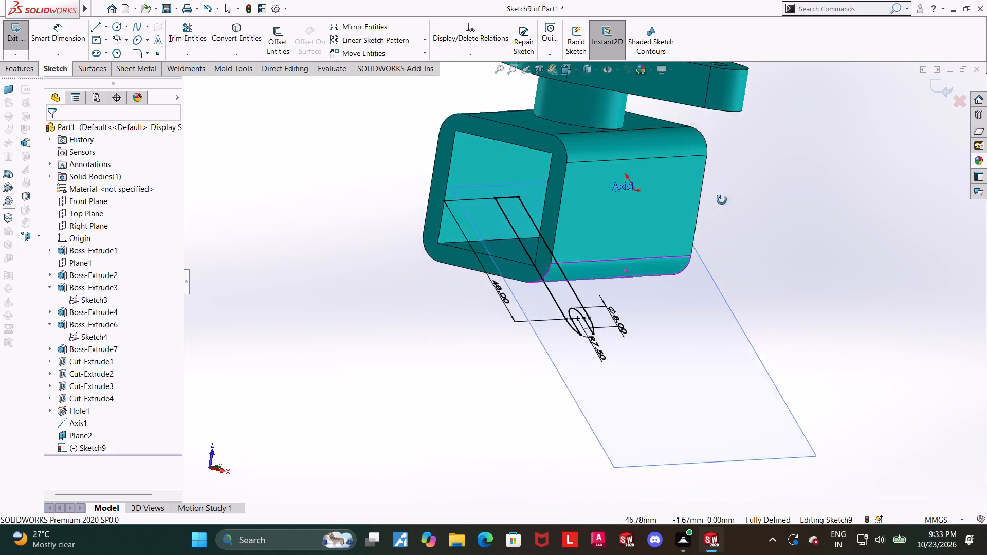
pyautogui.moveTo(722, 200); pyautogui.dragTo(643, 415, button='middle')
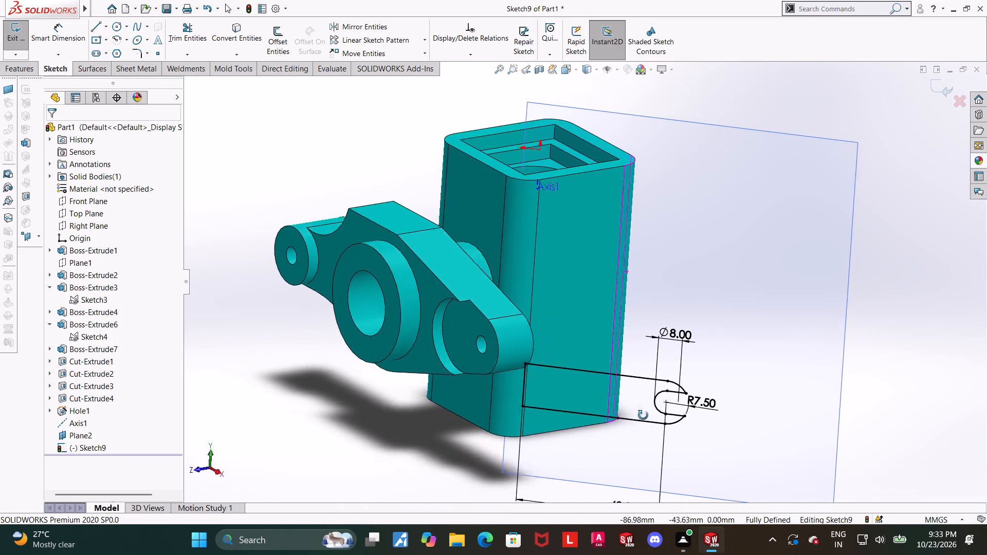
pyautogui.moveTo(643, 415); pyautogui.dragTo(637, 414, button='middle')
pyautogui.scroll(-1, 679, 372)
pyautogui.scroll(3, 711, 391)
pyautogui.scroll(-1, 671, 441)
pyautogui.scroll(1, 635, 375)
pyautogui.scroll(-1, 629, 257)
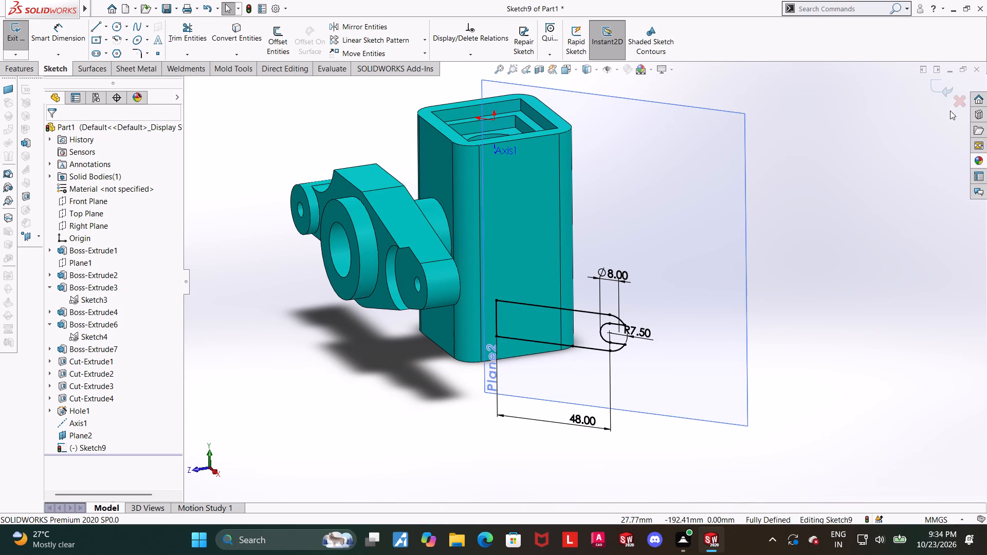
# Close the lug sketch and extrude the slotted profile as a boss, Mid Plane, 8 mm thick, merged with the block.
pyautogui.click(944, 84)
pyautogui.moveTo(658, 299); pyautogui.dragTo(657, 299, button='middle')
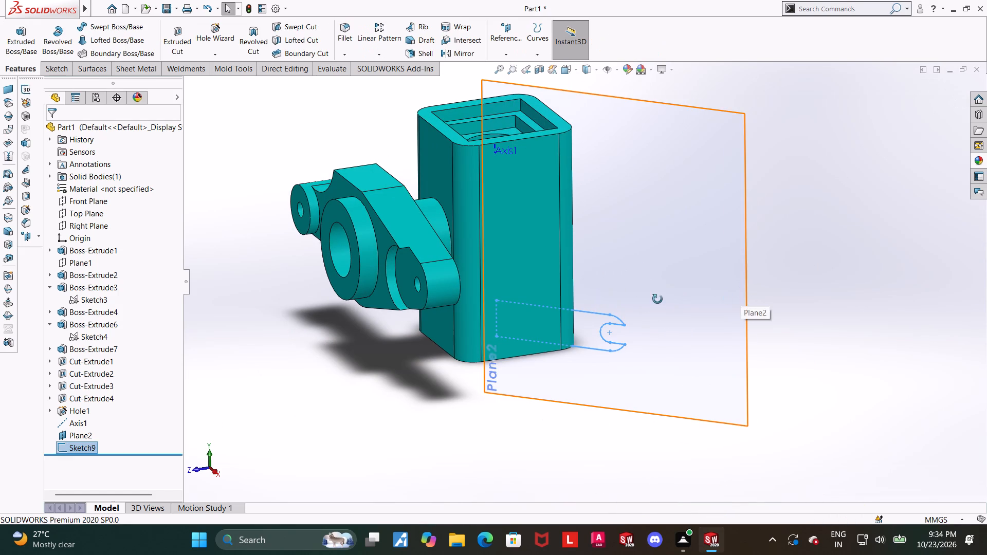
pyautogui.moveTo(657, 299); pyautogui.dragTo(631, 312, button='middle')
pyautogui.scroll(-3, 581, 335)
pyautogui.scroll(1, 564, 337)
pyautogui.scroll(-1, 564, 337)
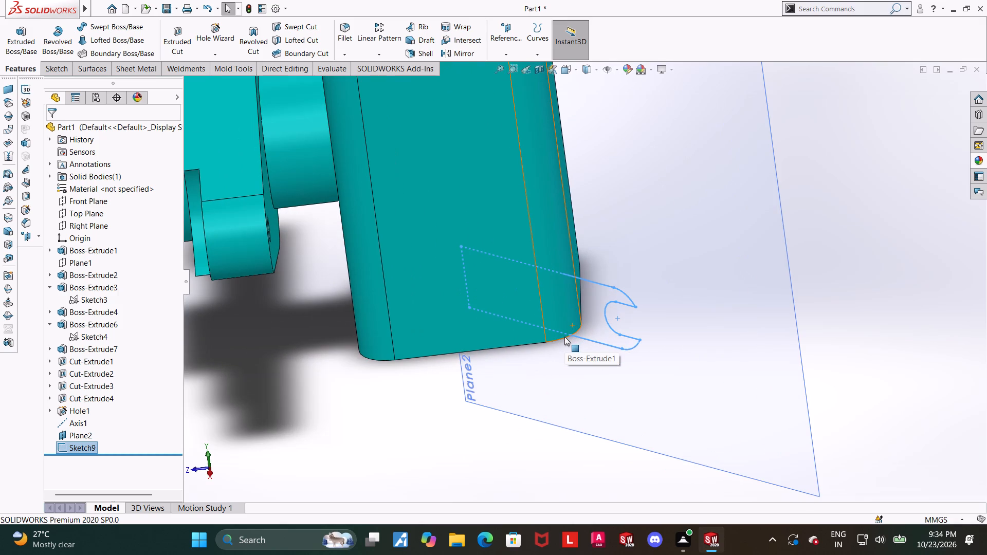
pyautogui.scroll(2, 564, 337)
pyautogui.scroll(-1, 564, 337)
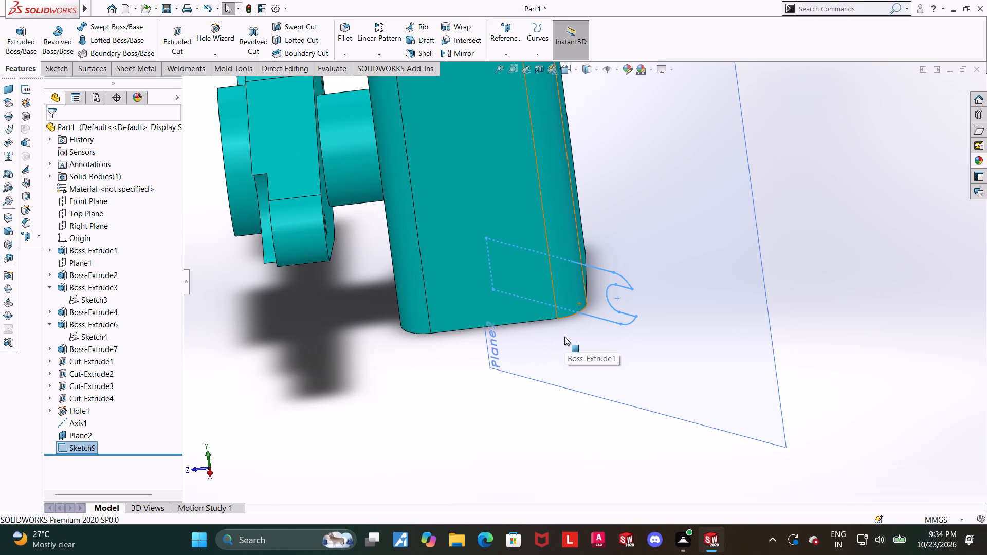
pyautogui.scroll(1, 547, 350)
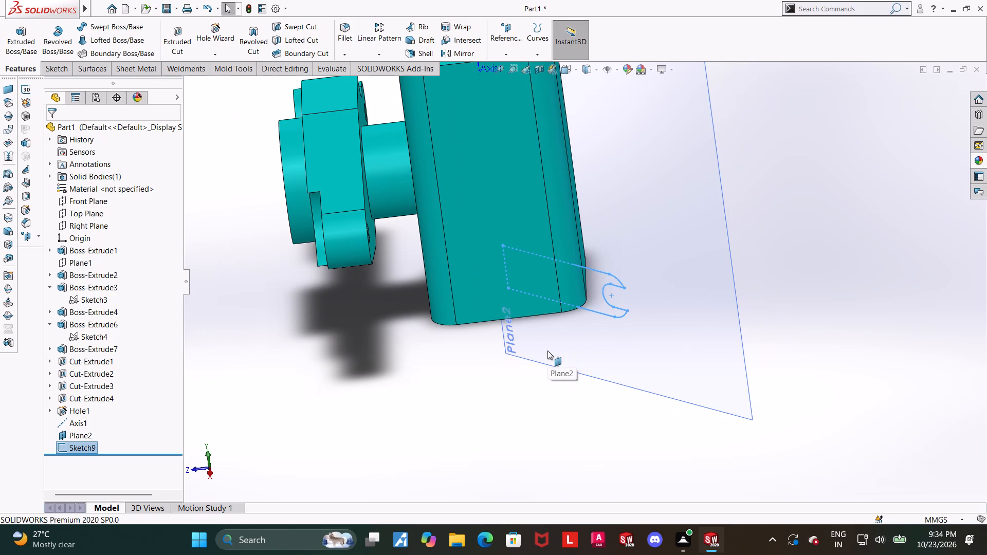
pyautogui.moveTo(569, 349); pyautogui.dragTo(590, 343, button='middle')
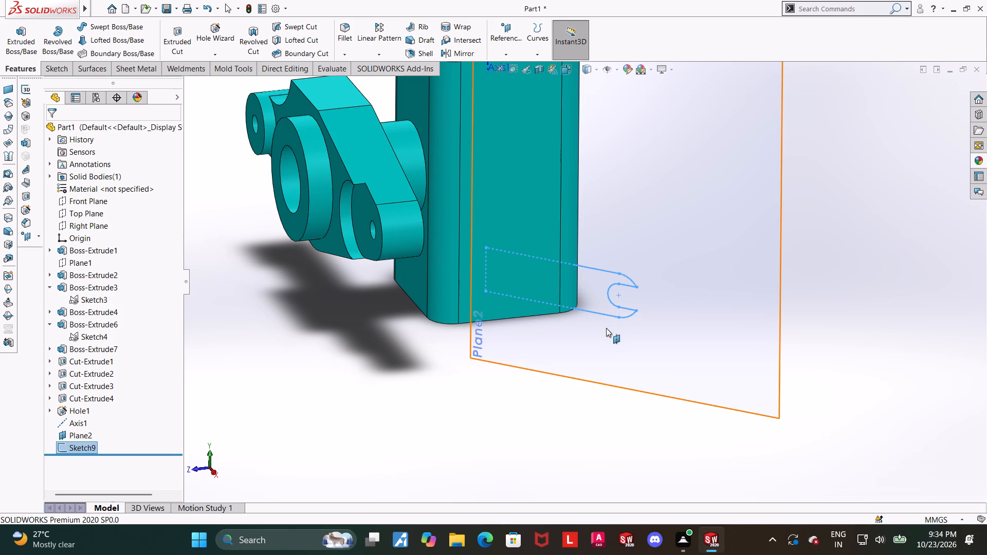
pyautogui.scroll(-1, 608, 299)
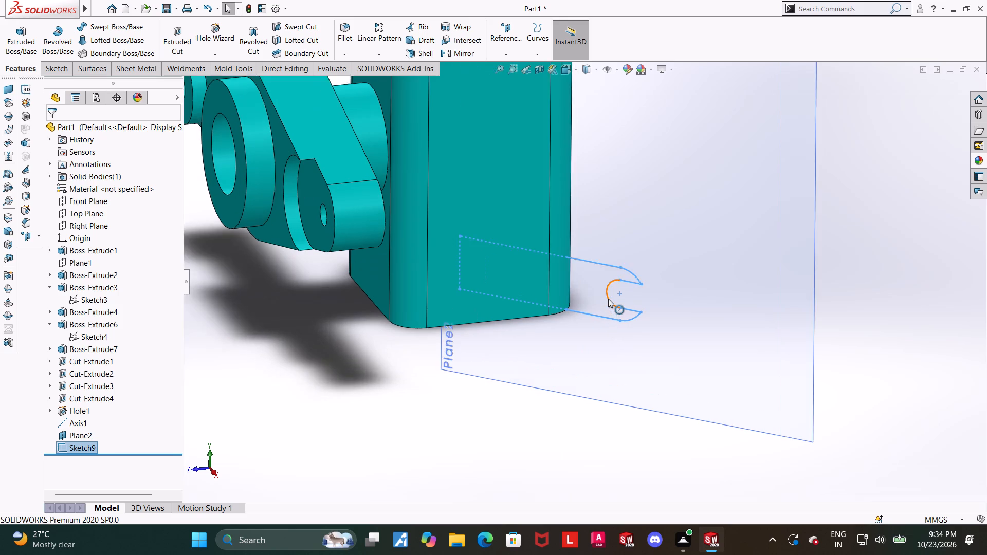
pyautogui.scroll(-1, 608, 299)
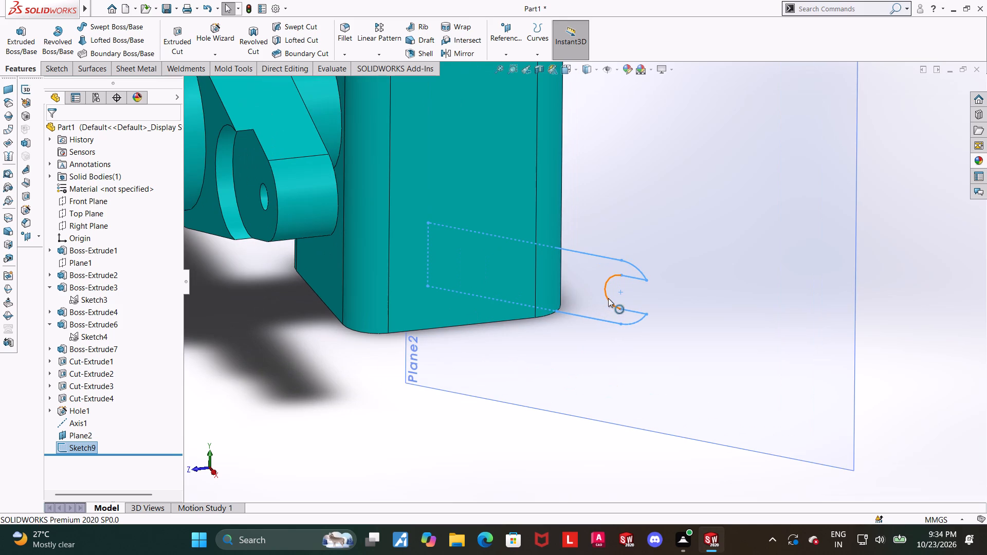
pyautogui.scroll(1, 611, 318)
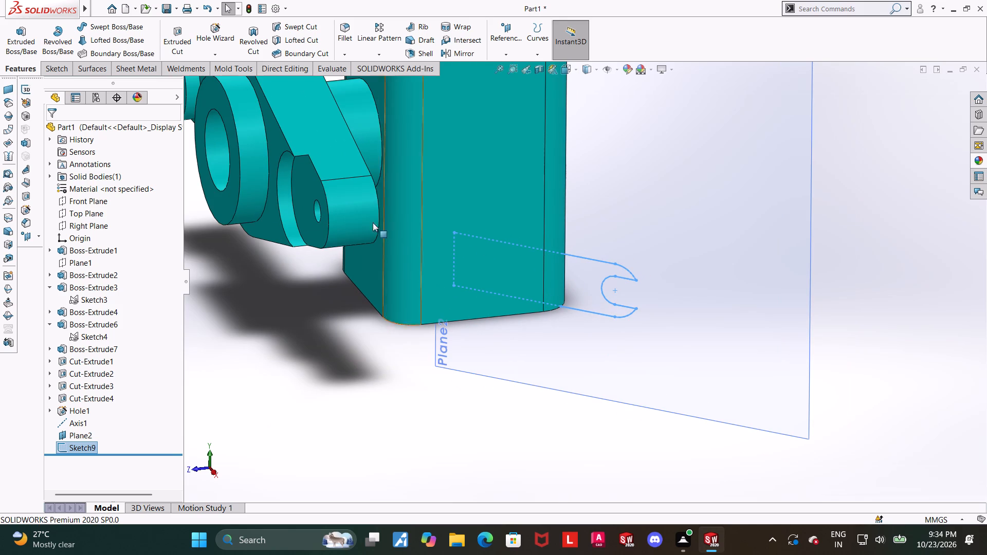
pyautogui.click(22, 36)
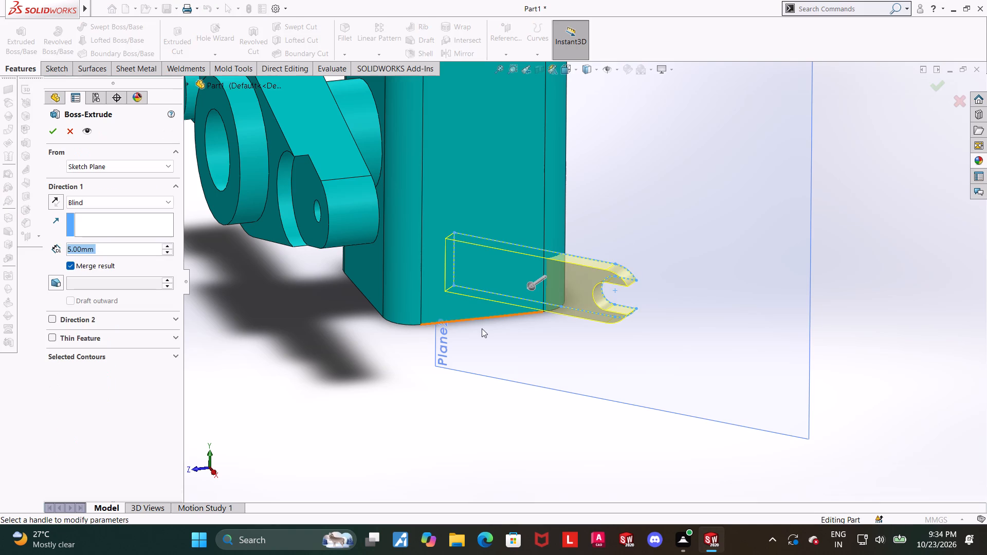
pyautogui.click(93, 199)
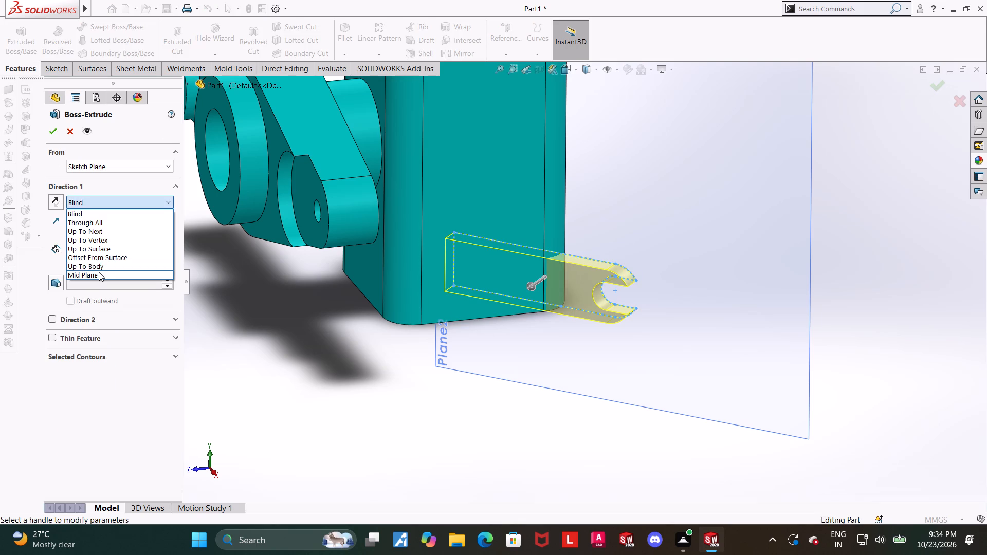
pyautogui.click(99, 272)
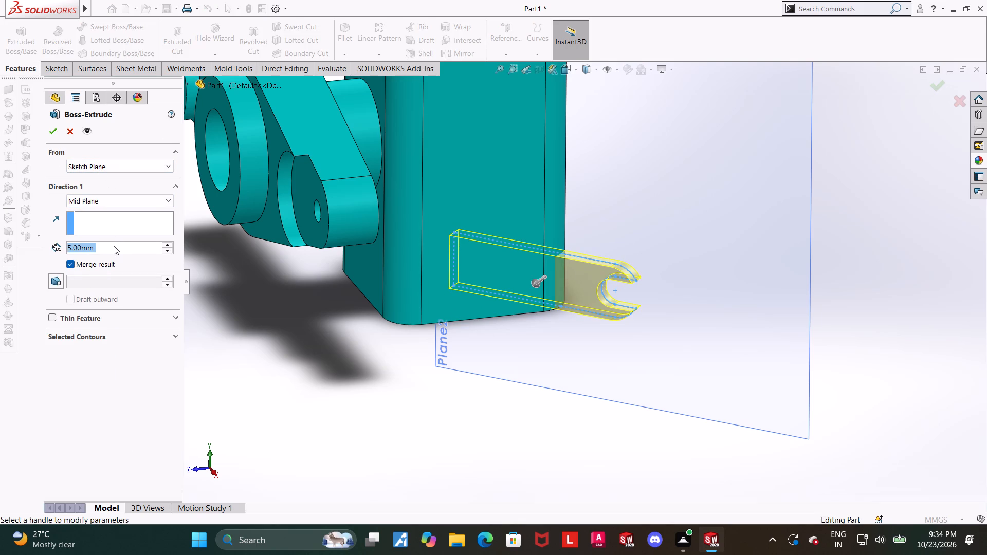
pyautogui.press('8')
pyautogui.press('Return')
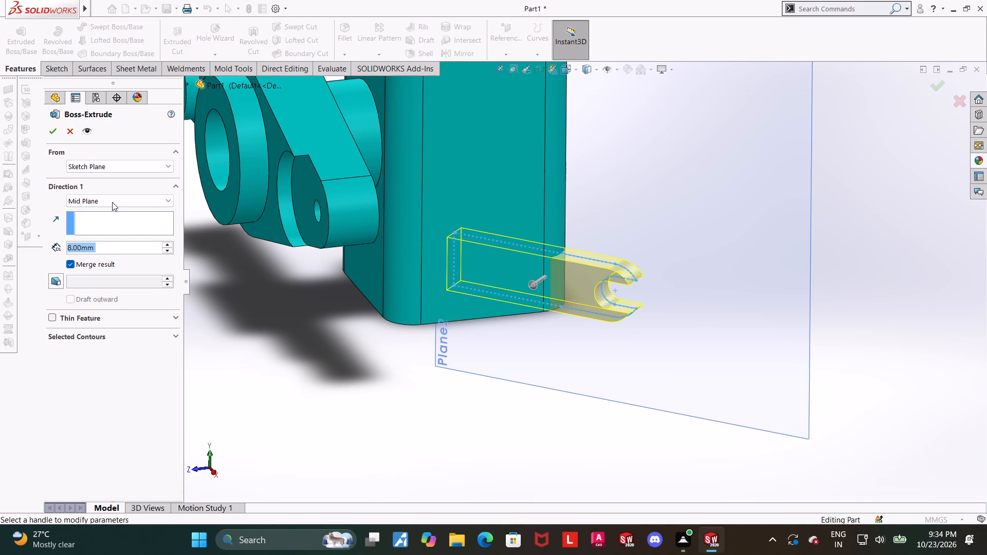
pyautogui.click(49, 134)
pyautogui.click(571, 424)
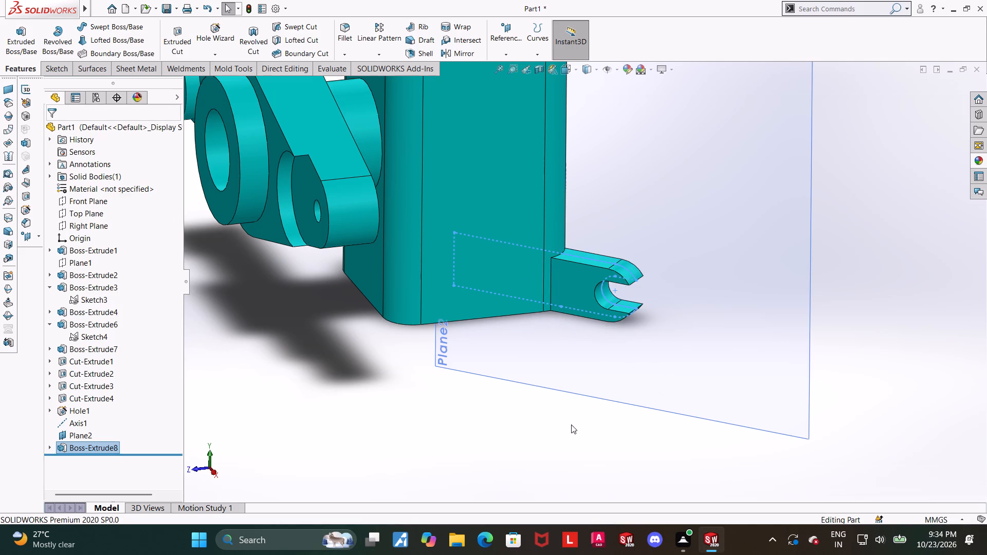
# Examine the extruded lug from above and below, including where it runs into the block's hollow interior.
pyautogui.moveTo(538, 415); pyautogui.dragTo(579, 298, button='middle')
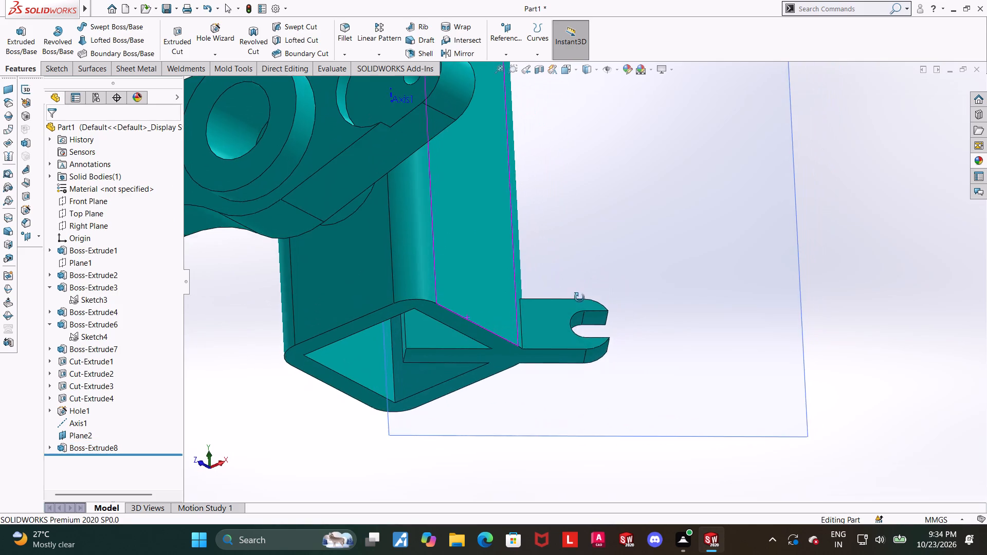
pyautogui.moveTo(579, 298); pyautogui.dragTo(570, 345, button='middle')
pyautogui.scroll(2, 570, 345)
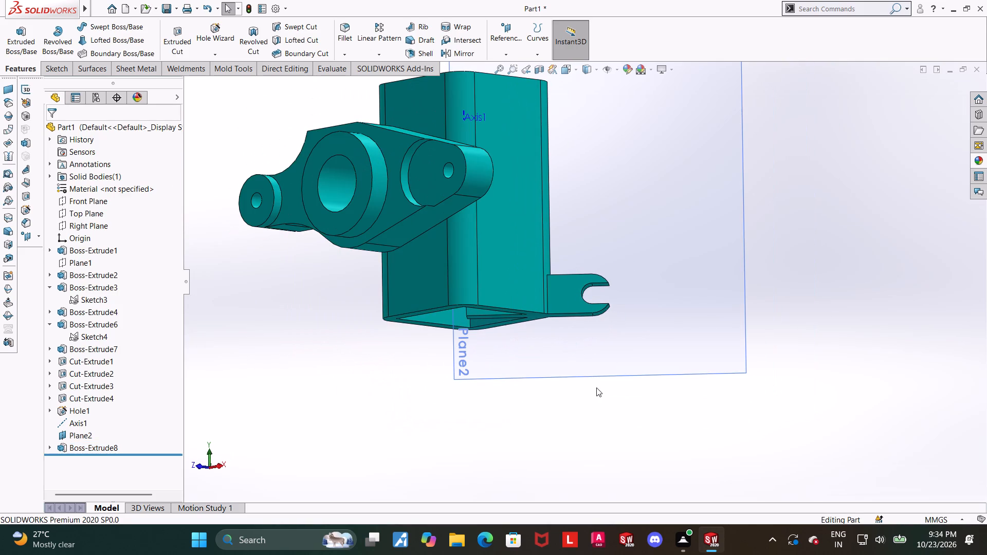
pyautogui.click(597, 391)
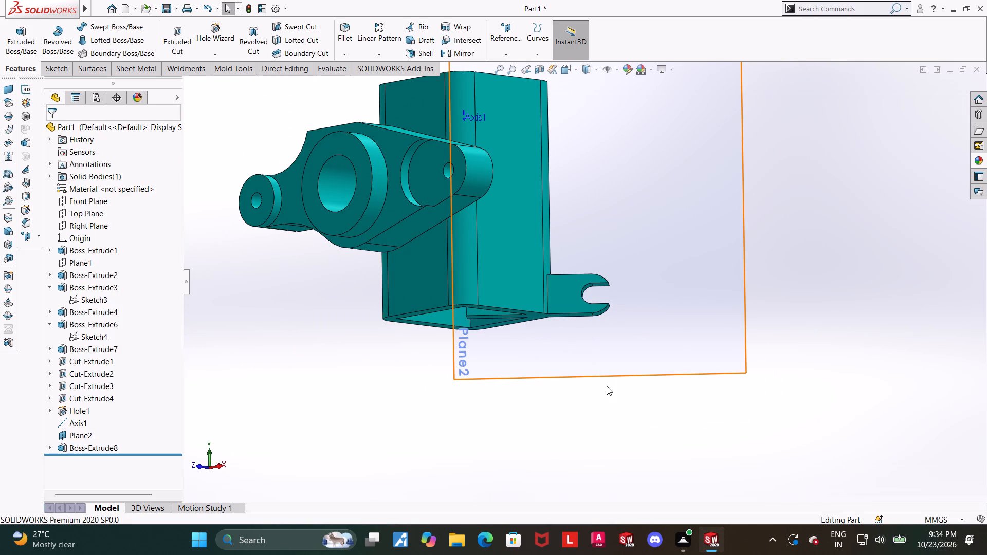
pyautogui.moveTo(602, 382); pyautogui.dragTo(578, 450, button='middle')
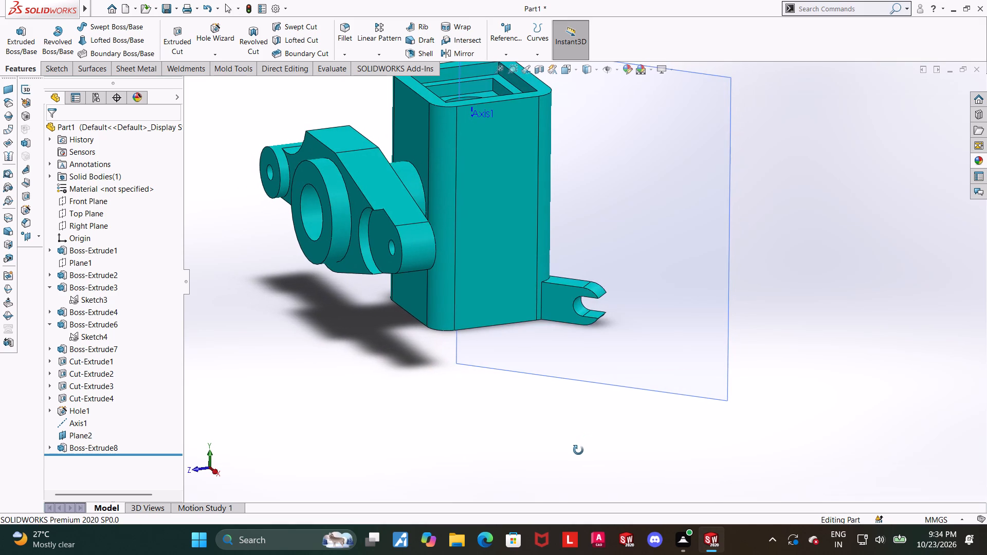
pyautogui.moveTo(578, 450); pyautogui.dragTo(592, 476, button='middle')
pyautogui.moveTo(588, 391); pyautogui.dragTo(587, 384, button='middle')
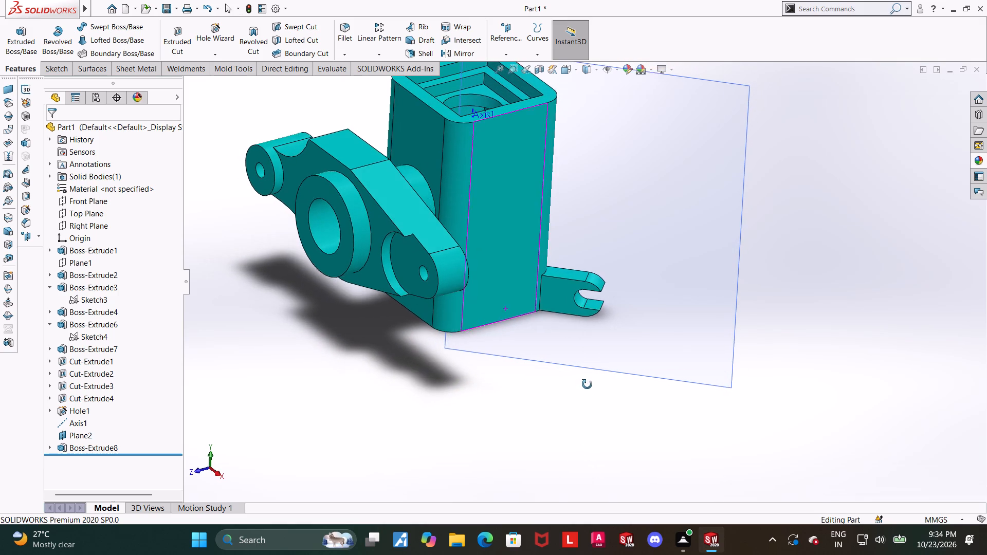
pyautogui.moveTo(587, 384); pyautogui.dragTo(588, 359, button='middle')
pyautogui.moveTo(569, 356); pyautogui.dragTo(575, 293, button='middle')
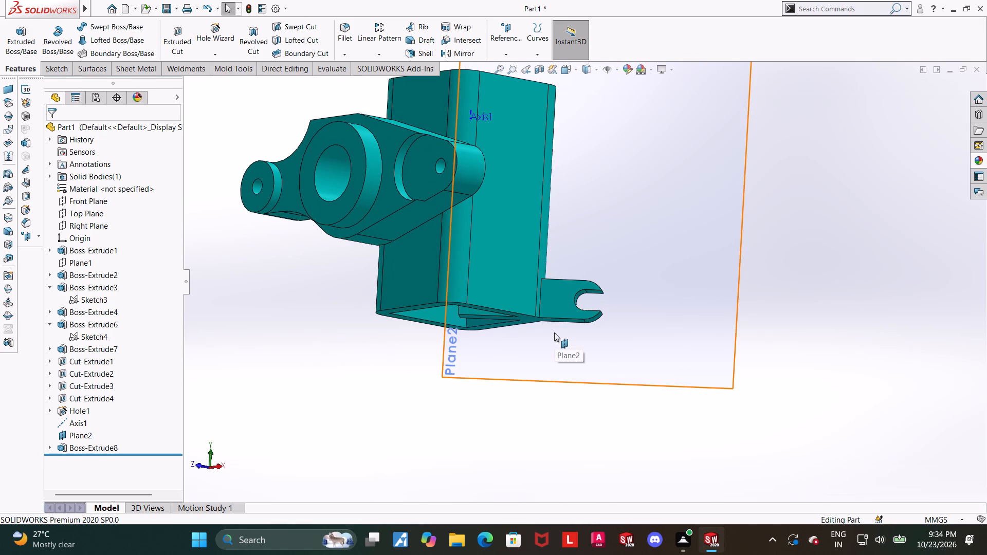
pyautogui.moveTo(520, 297); pyautogui.dragTo(524, 252, button='middle')
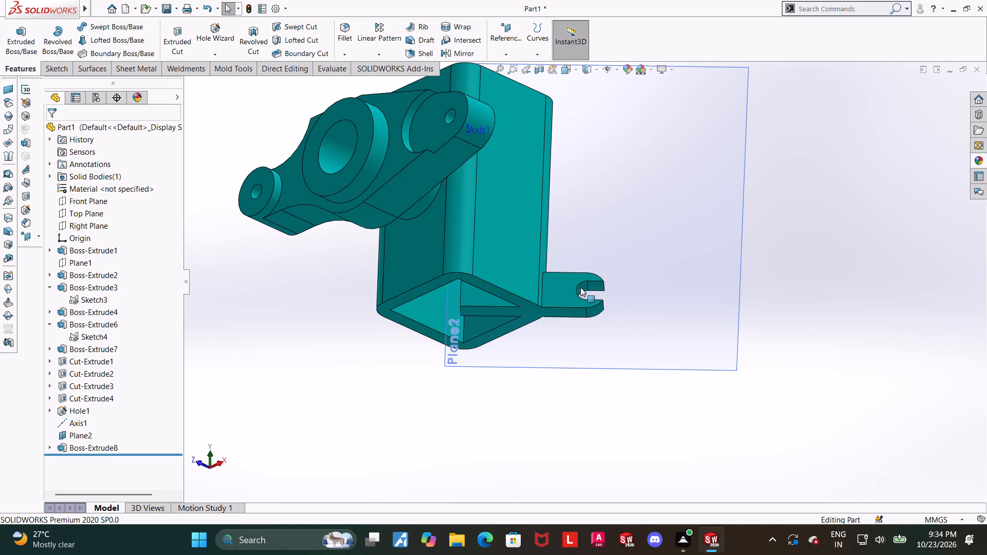
# Remove the lug portion protruding inside the hollow block using Delete Face with Delete and Patch on its four inner faces.
pyautogui.click(282, 73)
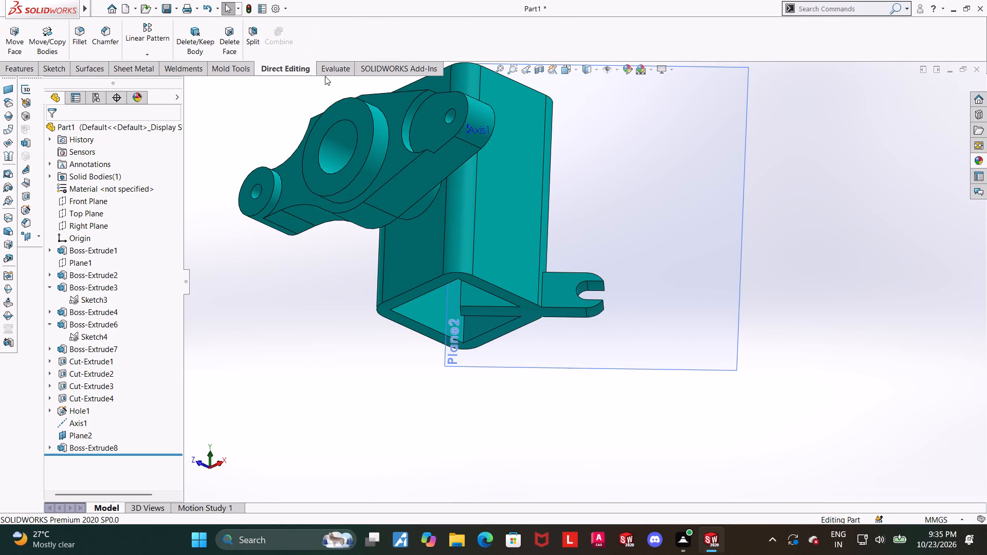
pyautogui.click(232, 30)
pyautogui.moveTo(643, 376); pyautogui.dragTo(652, 339, button='middle')
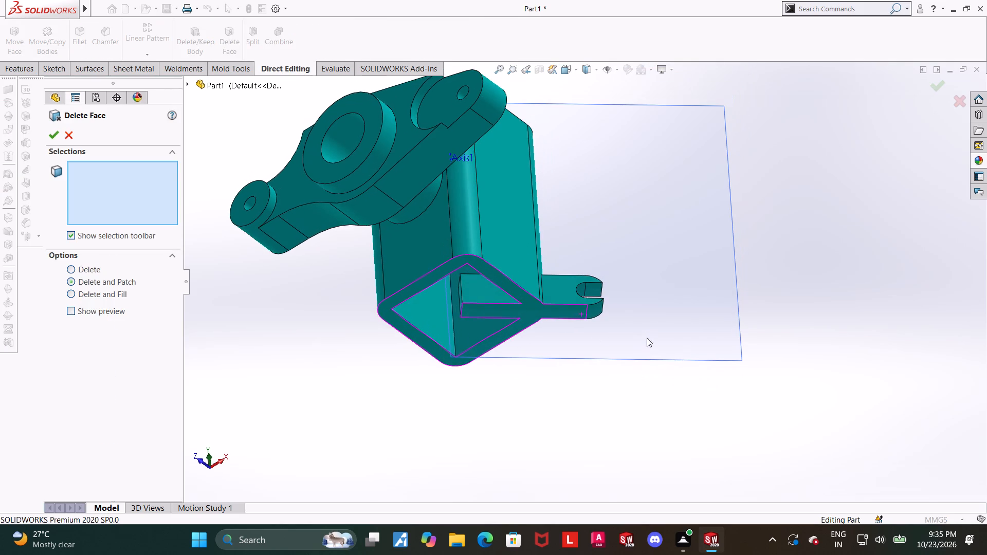
pyautogui.scroll(-4, 436, 299)
pyautogui.moveTo(458, 302); pyautogui.dragTo(476, 302, button='middle')
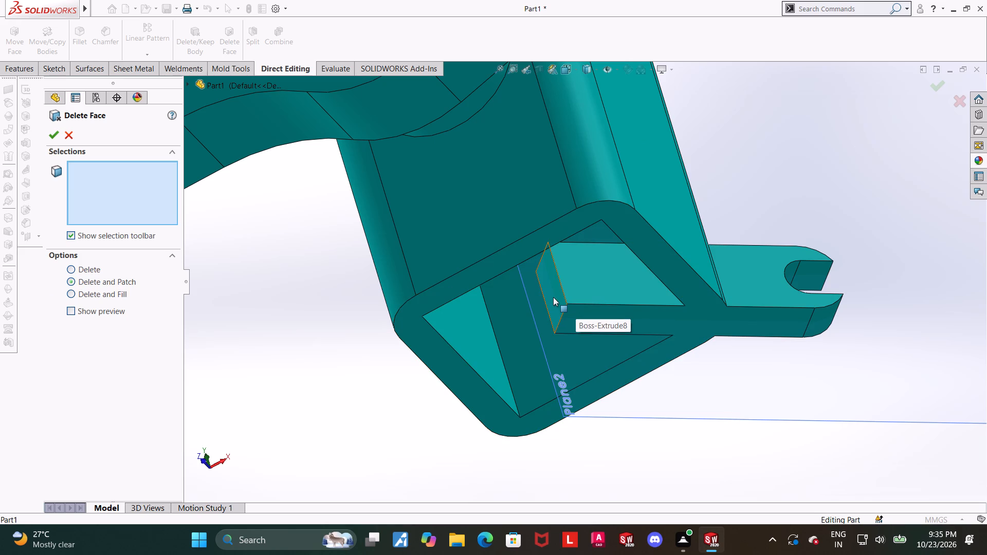
pyautogui.click(627, 277)
pyautogui.moveTo(557, 298); pyautogui.dragTo(576, 289, button='middle')
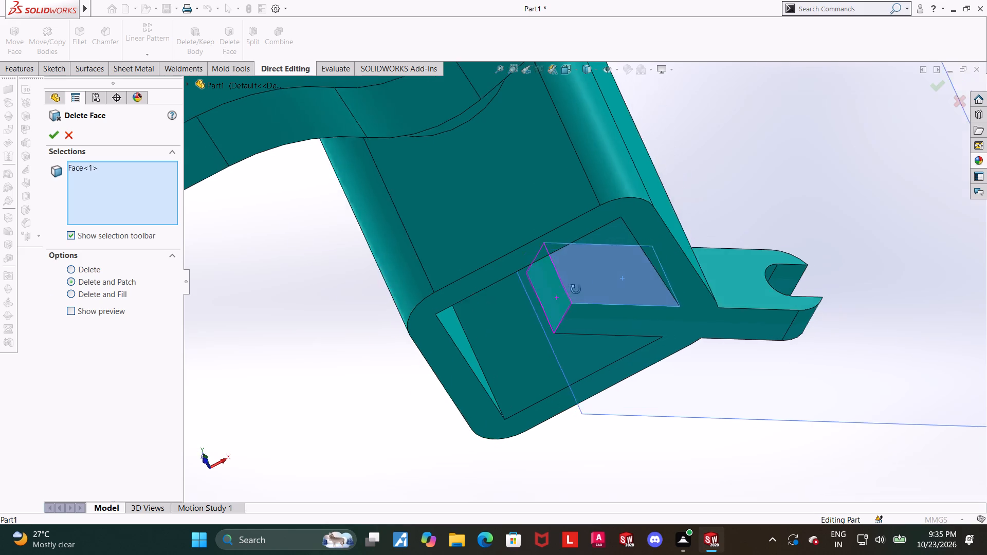
pyautogui.moveTo(576, 289); pyautogui.dragTo(596, 273, button='middle')
pyautogui.click(554, 293)
pyautogui.moveTo(560, 297); pyautogui.dragTo(592, 185, button='middle')
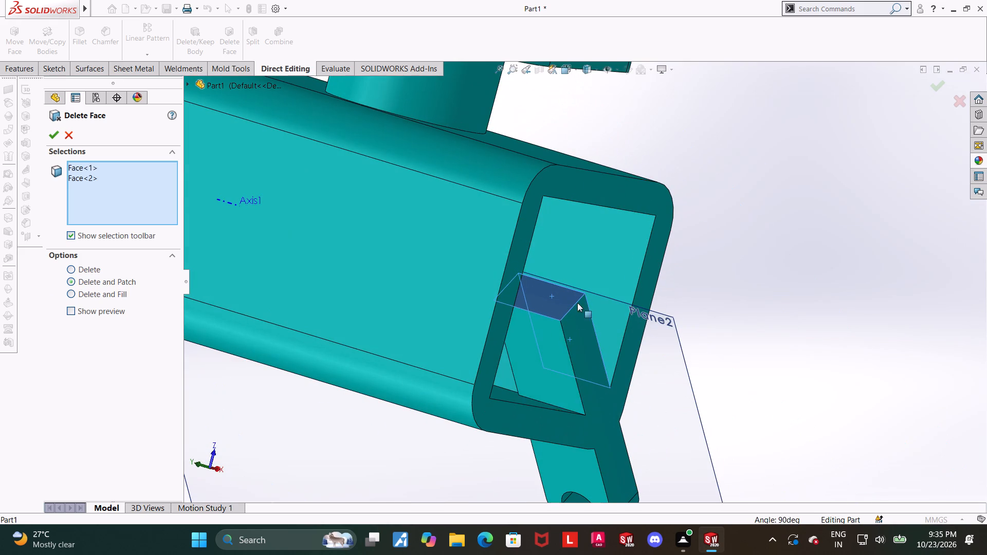
pyautogui.click(541, 350)
pyautogui.moveTo(601, 272); pyautogui.dragTo(572, 328, button='middle')
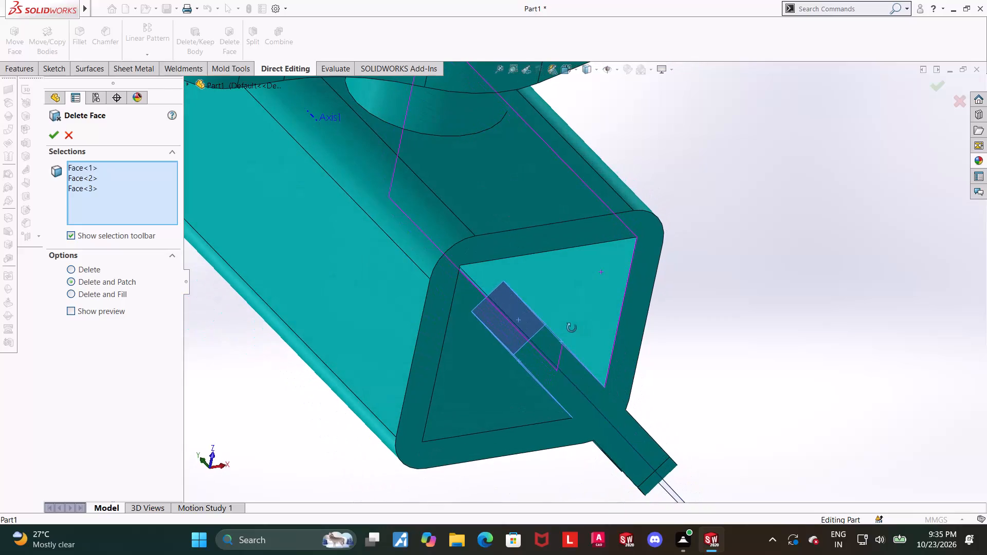
pyautogui.moveTo(572, 328); pyautogui.dragTo(575, 373, button='middle')
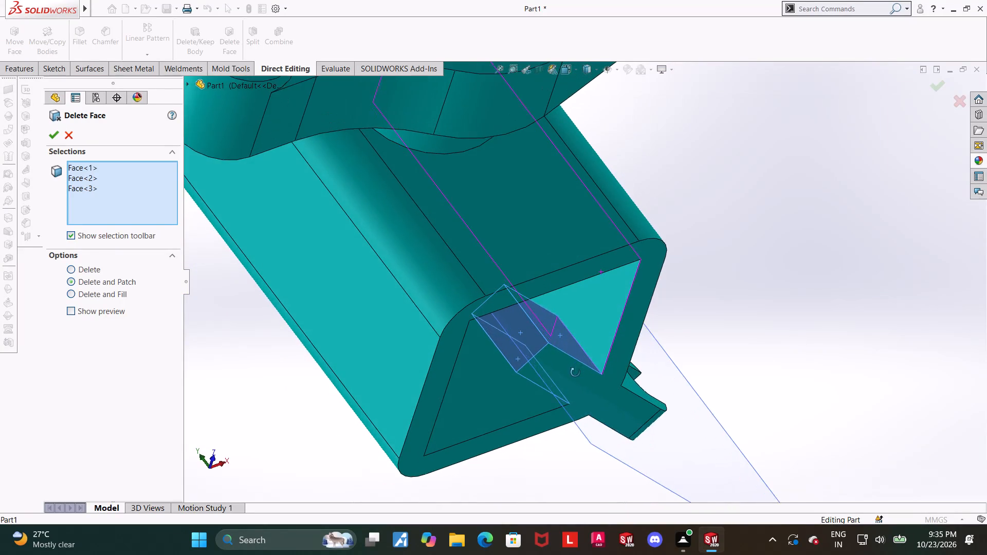
pyautogui.moveTo(575, 373); pyautogui.dragTo(564, 378, button='middle')
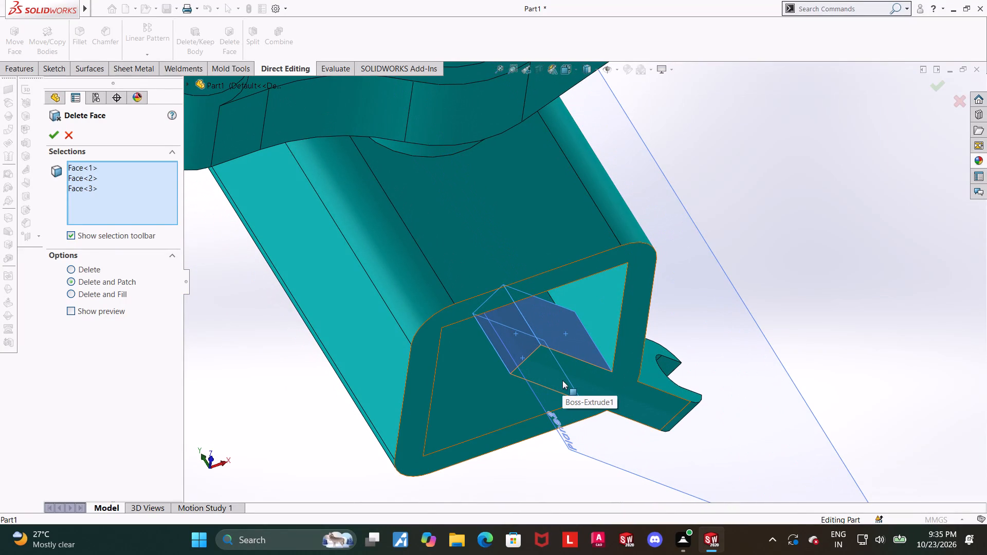
pyautogui.moveTo(560, 377); pyautogui.dragTo(698, 509, button='middle')
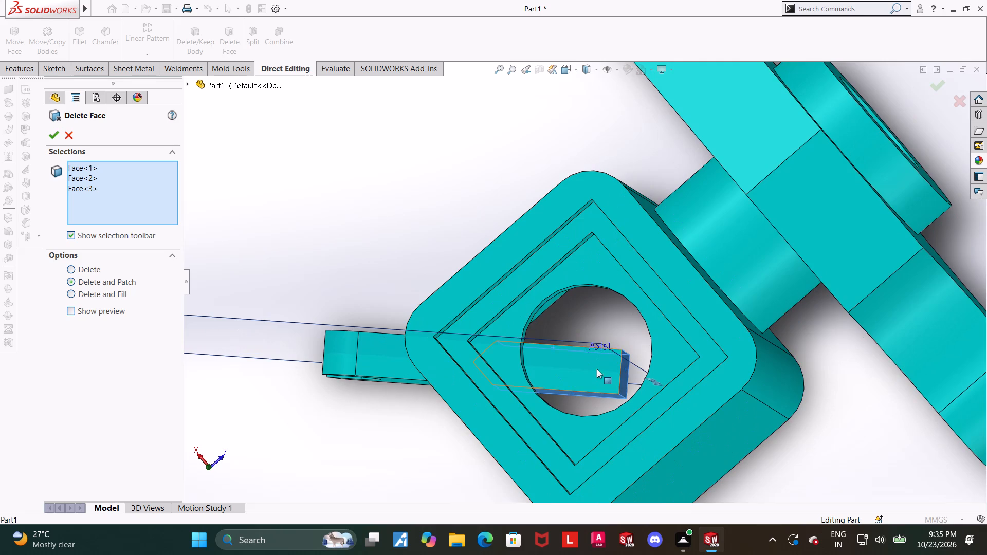
pyautogui.click(597, 369)
pyautogui.scroll(4, 609, 421)
pyautogui.moveTo(710, 417); pyautogui.dragTo(501, 330, button='middle')
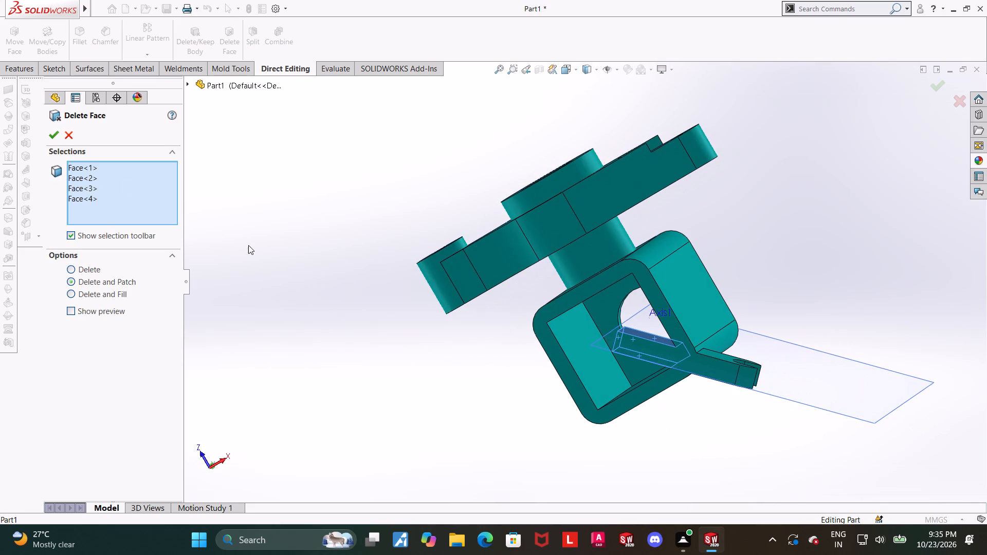
pyautogui.click(49, 138)
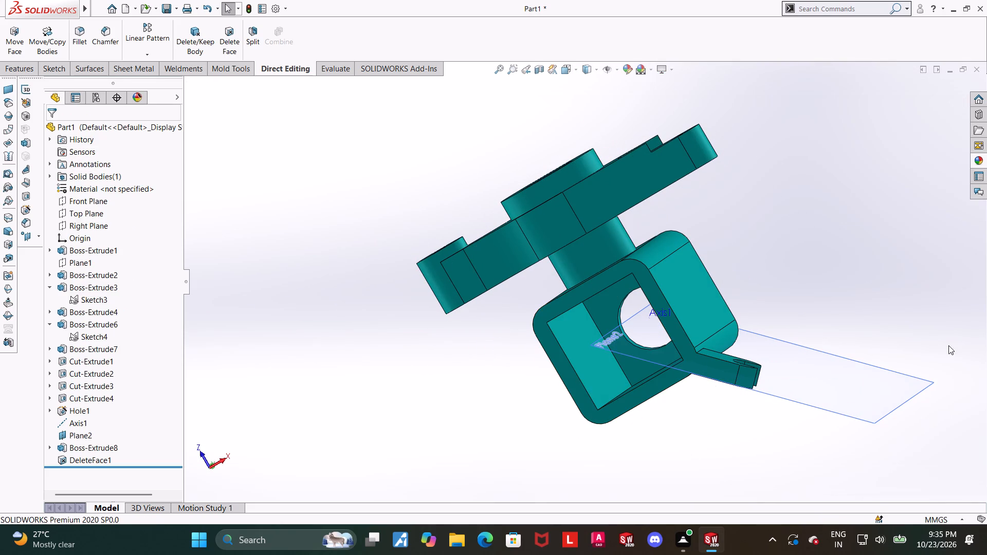
# Inspect the block's hollow interior and the outer lug from below and above after the face deletion.
pyautogui.click(905, 252)
pyautogui.scroll(-1, 800, 257)
pyautogui.moveTo(803, 262); pyautogui.dragTo(843, 297, button='middle')
pyautogui.scroll(4, 843, 297)
pyautogui.scroll(-2, 730, 356)
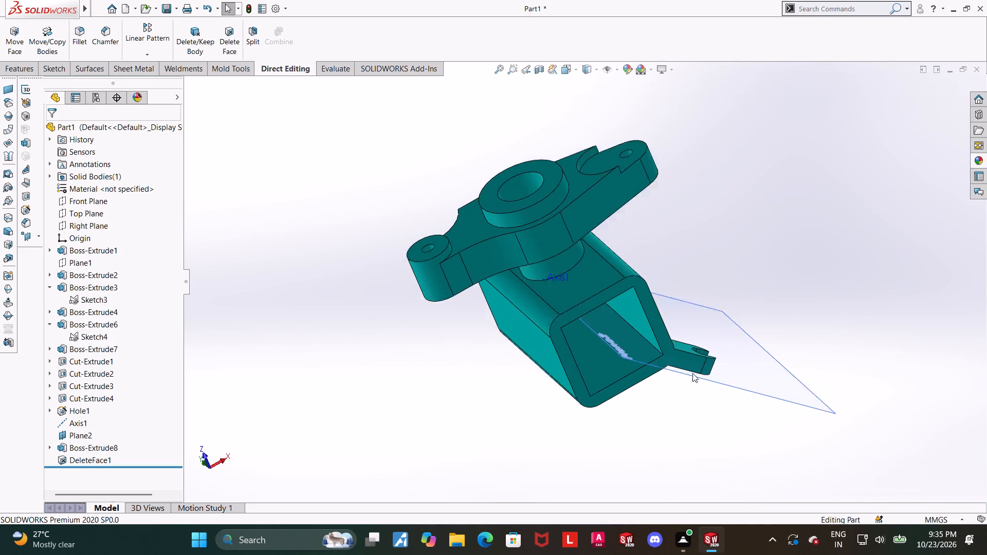
pyautogui.scroll(-2, 692, 373)
pyautogui.scroll(-5, 744, 324)
pyautogui.moveTo(688, 321); pyautogui.dragTo(703, 357, button='middle')
pyautogui.scroll(5, 698, 355)
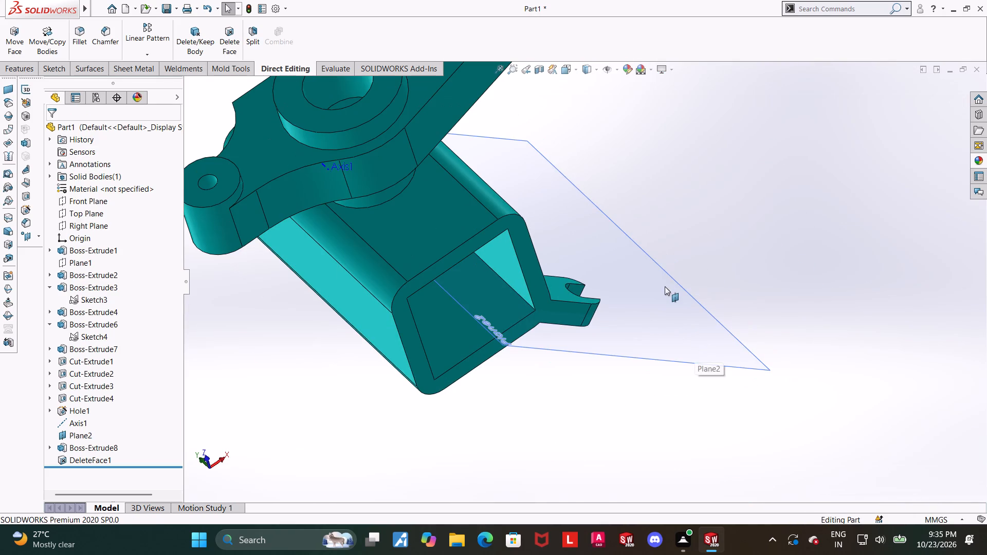
pyautogui.moveTo(653, 221); pyautogui.dragTo(574, 347, button='middle')
pyautogui.scroll(3, 592, 297)
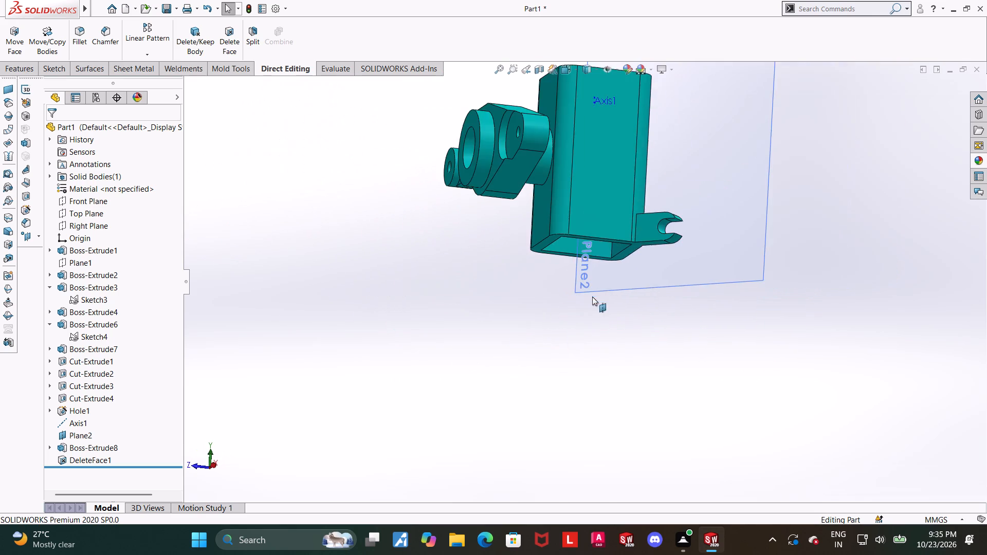
pyautogui.scroll(1, 592, 297)
pyautogui.scroll(3, 671, 157)
pyautogui.moveTo(675, 168); pyautogui.dragTo(694, 318, button='middle')
pyautogui.scroll(-4, 661, 239)
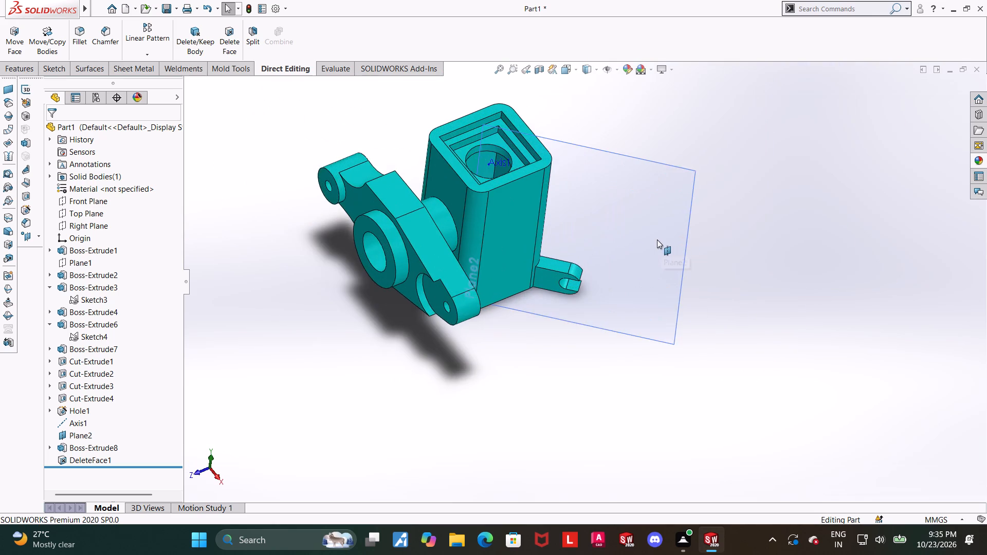
# Hide the reference geometry Plane2 and Axis1, and show the part in the isometric view.
pyautogui.scroll(2, 644, 245)
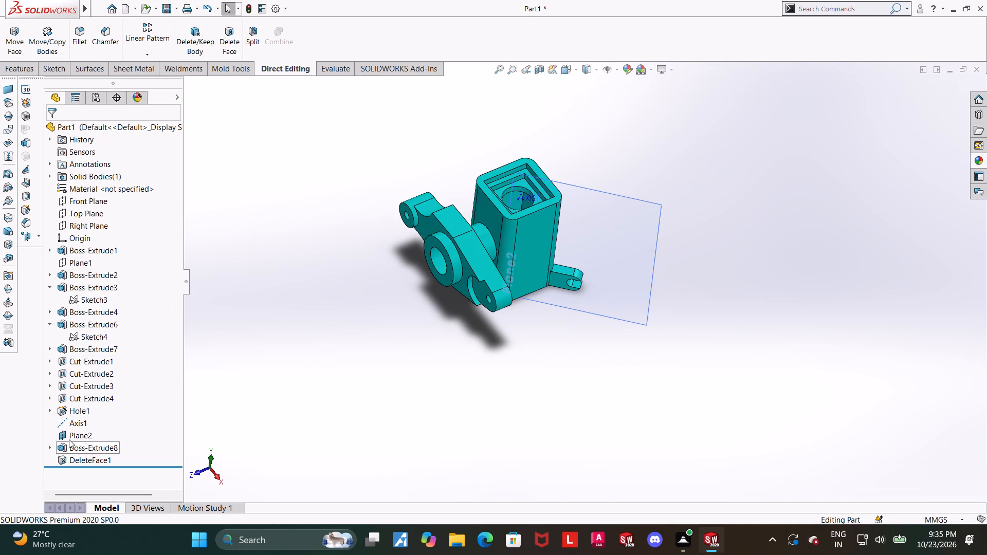
pyautogui.rightClick(71, 432)
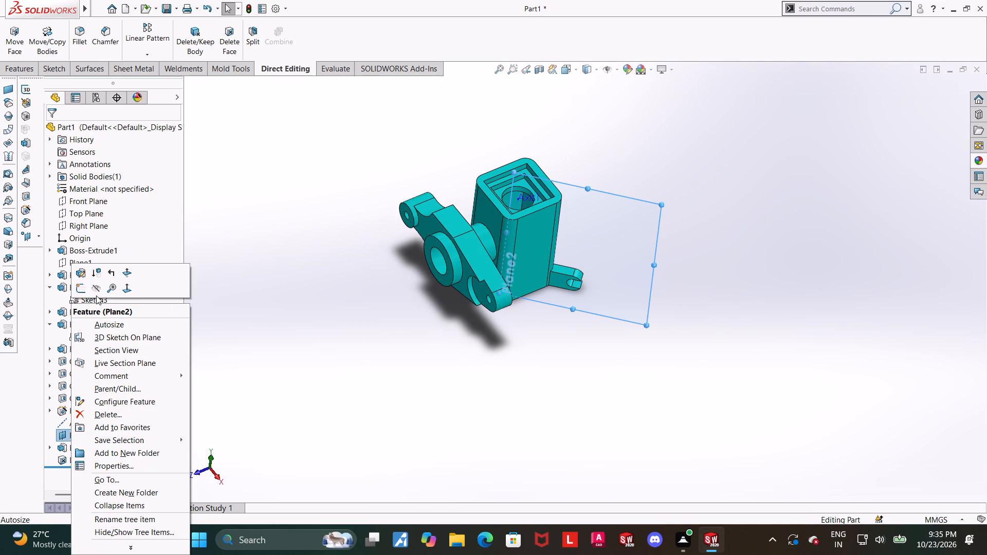
pyautogui.click(96, 294)
pyautogui.click(478, 436)
pyautogui.hotkey('ctrl', '7')
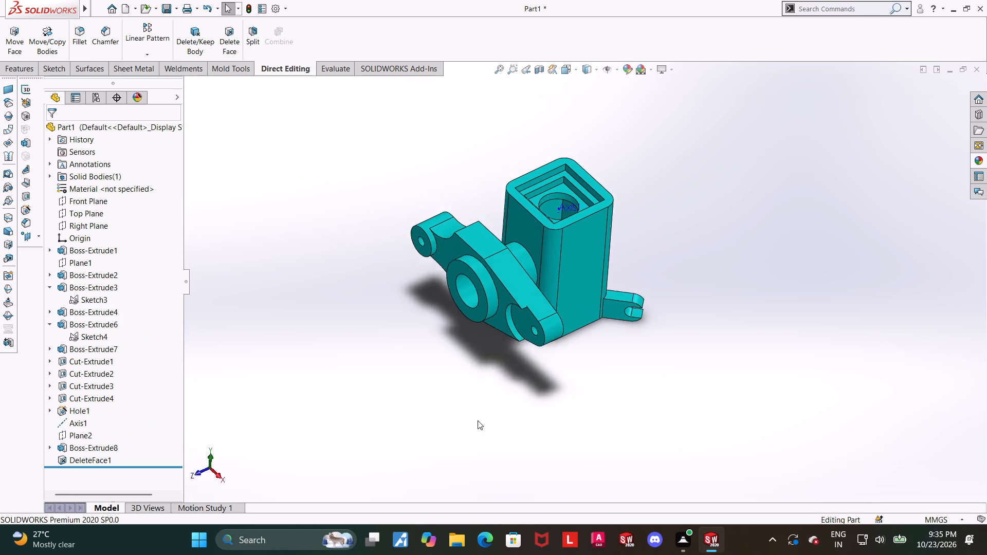
pyautogui.rightClick(78, 425)
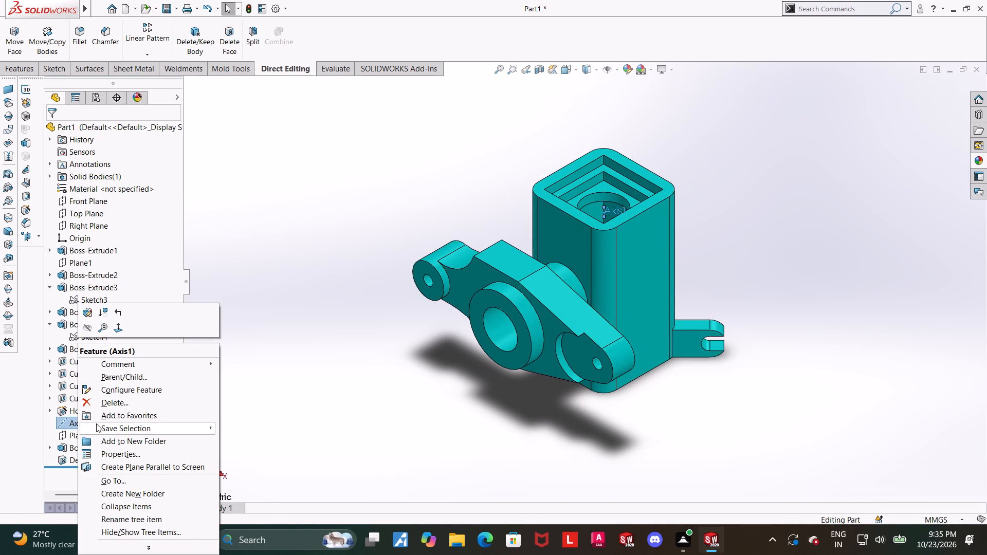
pyautogui.click(89, 328)
pyautogui.click(589, 429)
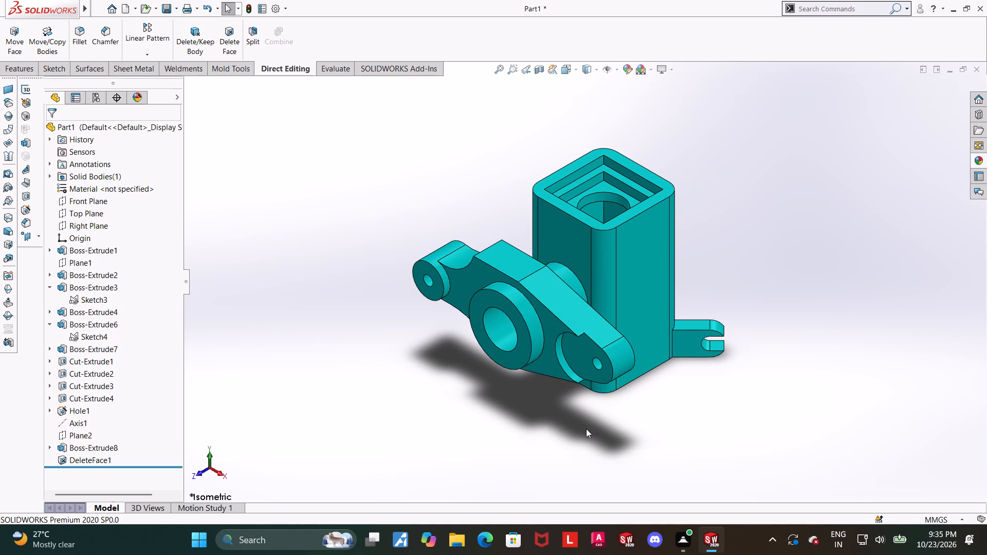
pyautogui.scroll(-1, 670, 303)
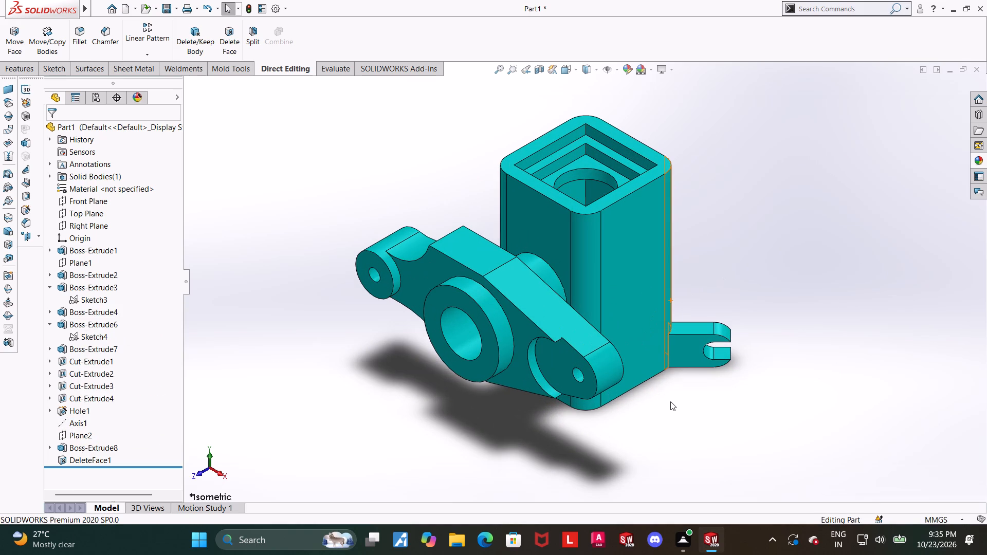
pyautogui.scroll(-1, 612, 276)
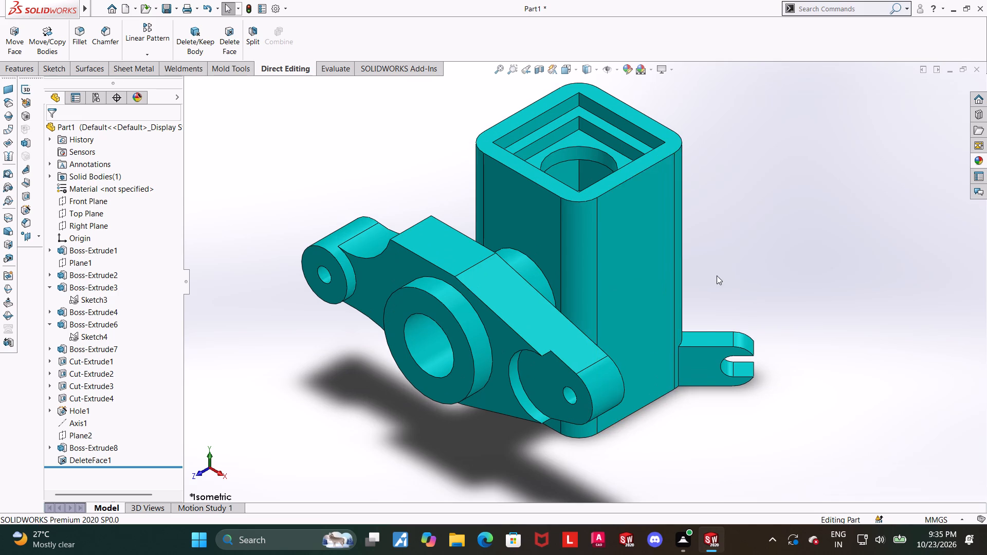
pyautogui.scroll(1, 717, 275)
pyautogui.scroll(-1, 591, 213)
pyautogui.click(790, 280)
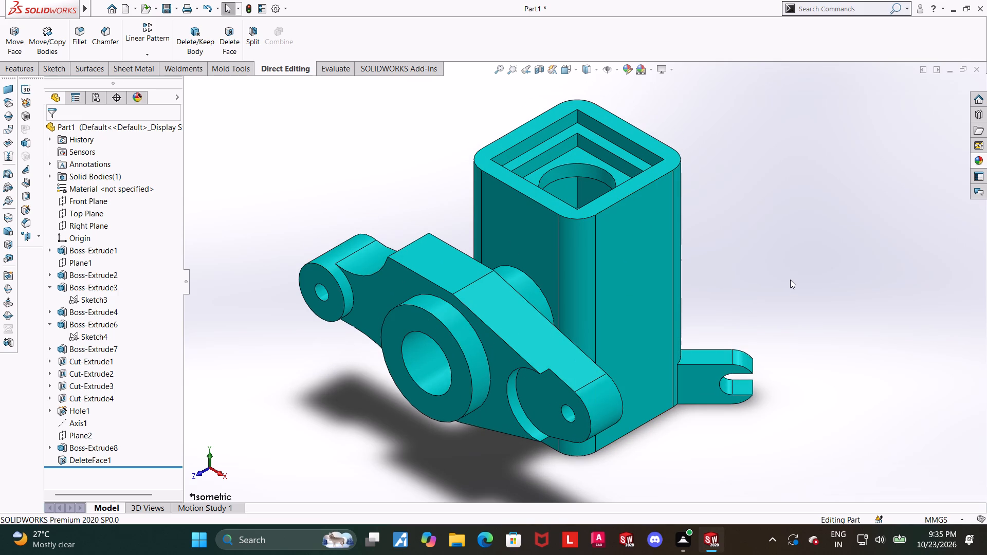
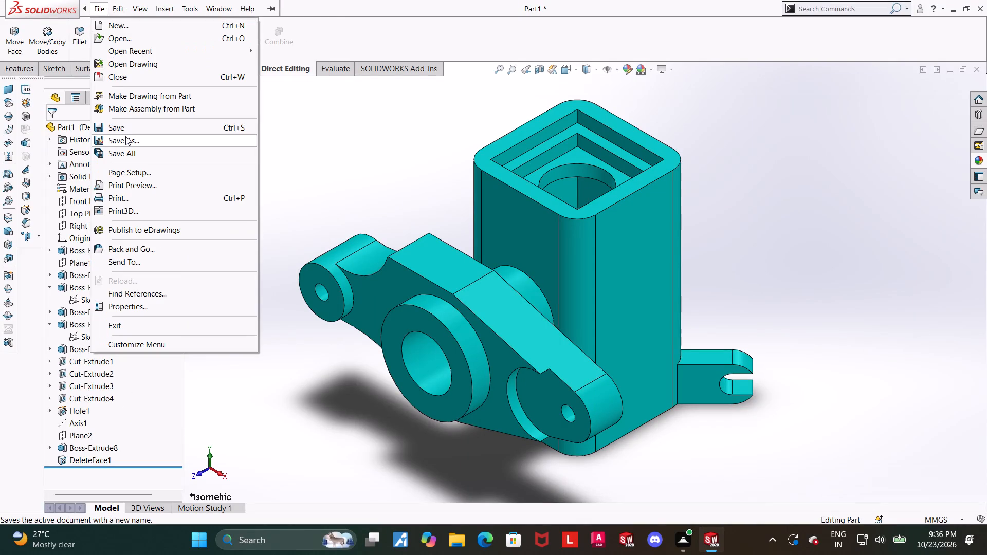
# Save the part under the file name "square chamber manifold housing".
pyautogui.click(125, 136)
pyautogui.write('square chamber manifold housing')
pyautogui.press('Return')
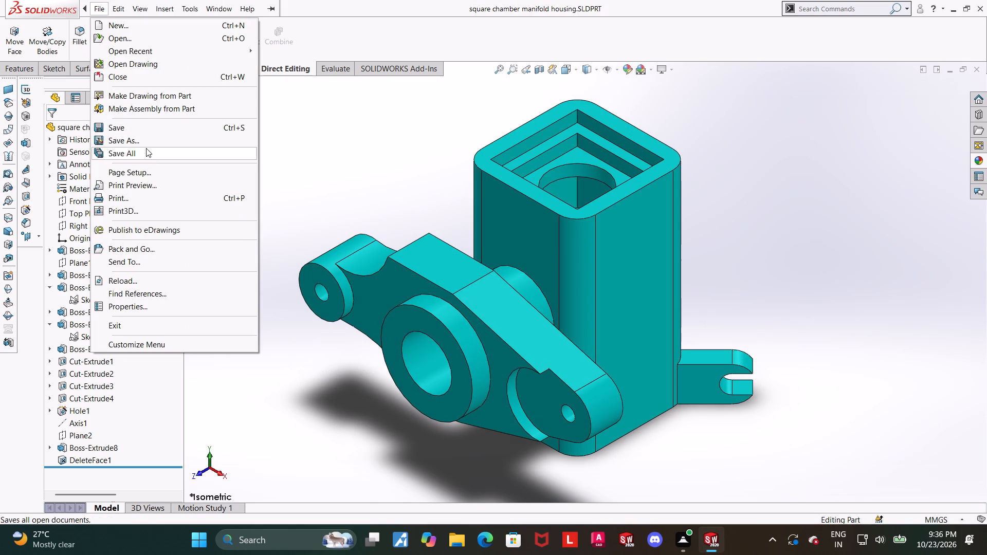
# Save the housing part as an Adobe Portable Document Format (*.pdf) file as well.
pyautogui.click(147, 140)
pyautogui.click(550, 292)
pyautogui.click(546, 76)
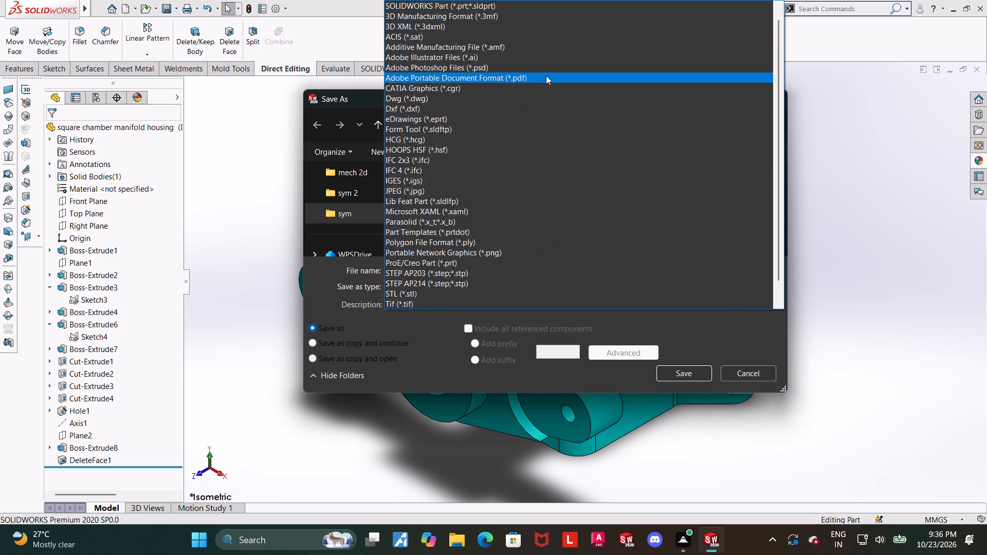
pyautogui.click(685, 394)
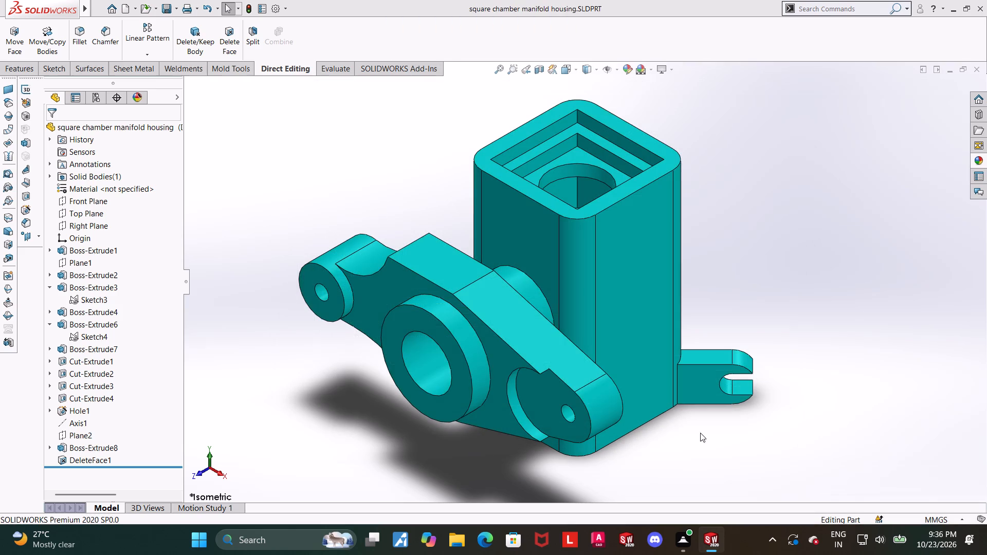